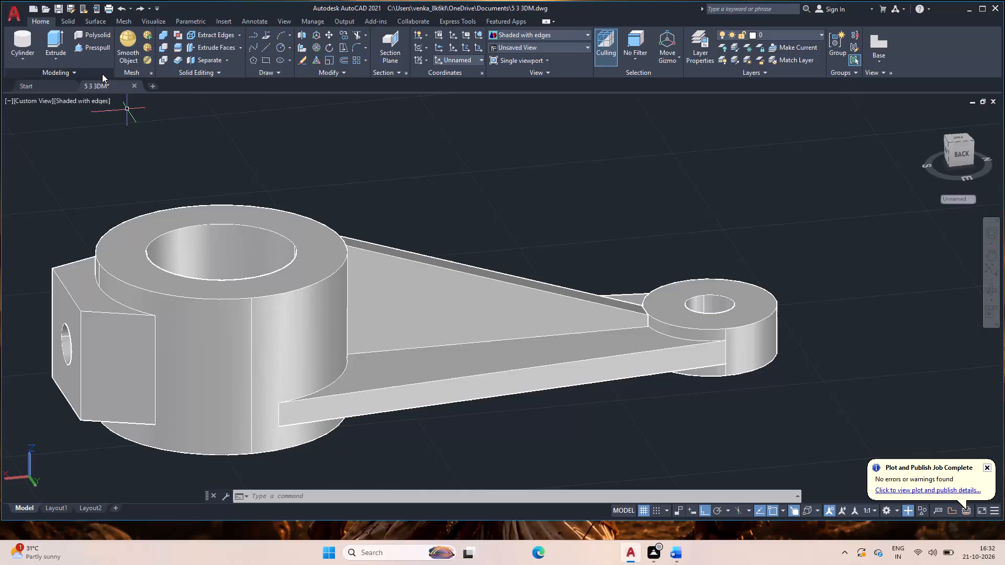
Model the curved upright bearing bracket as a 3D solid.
Close the 5 3 3DM drawing without saving its changes.
{"action": "left_click", "coordinate": [134, 83]}
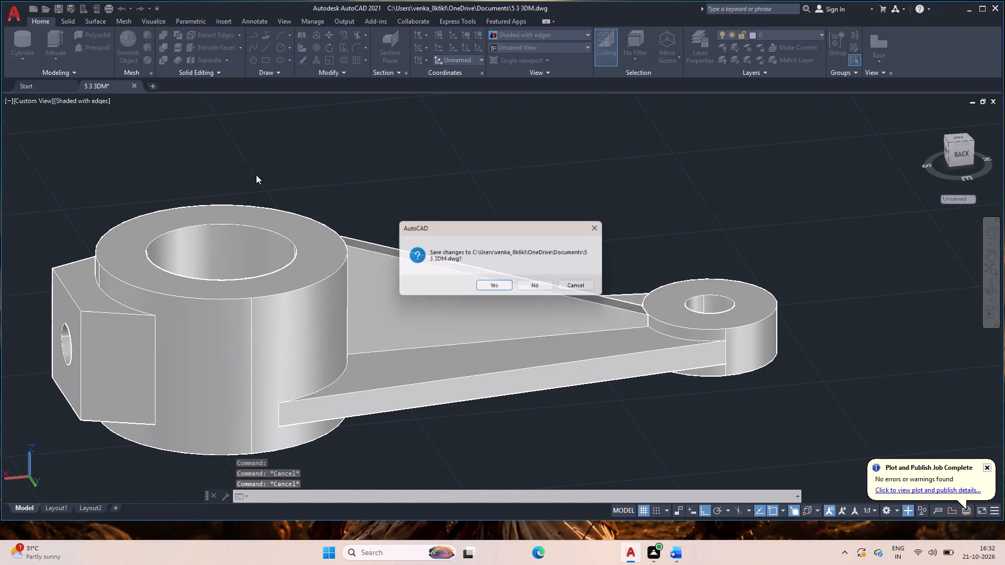
{"action": "left_click", "coordinate": [538, 285]}
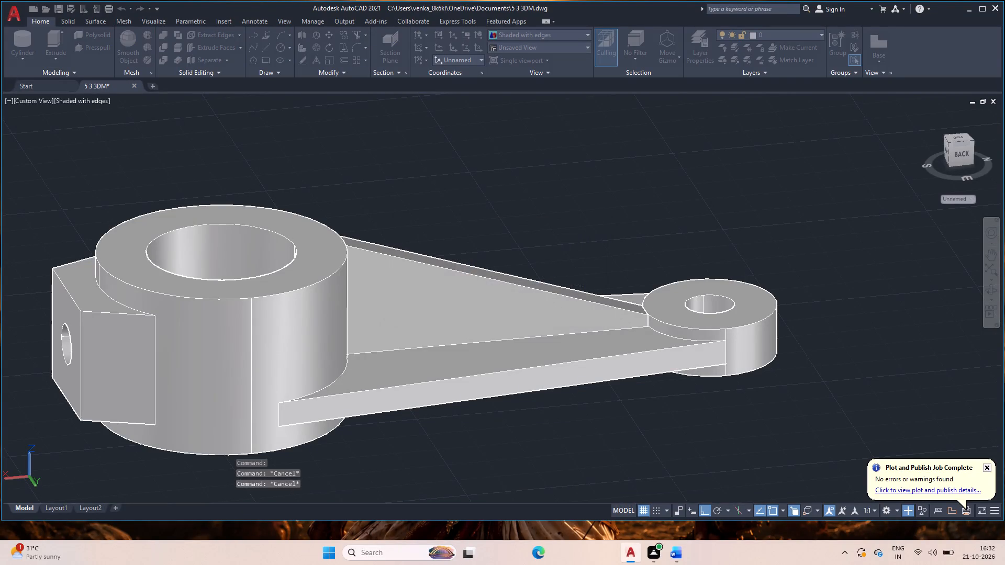
Start a new blank drawing and maximise the application window.
{"action": "left_click", "coordinate": [305, 221]}
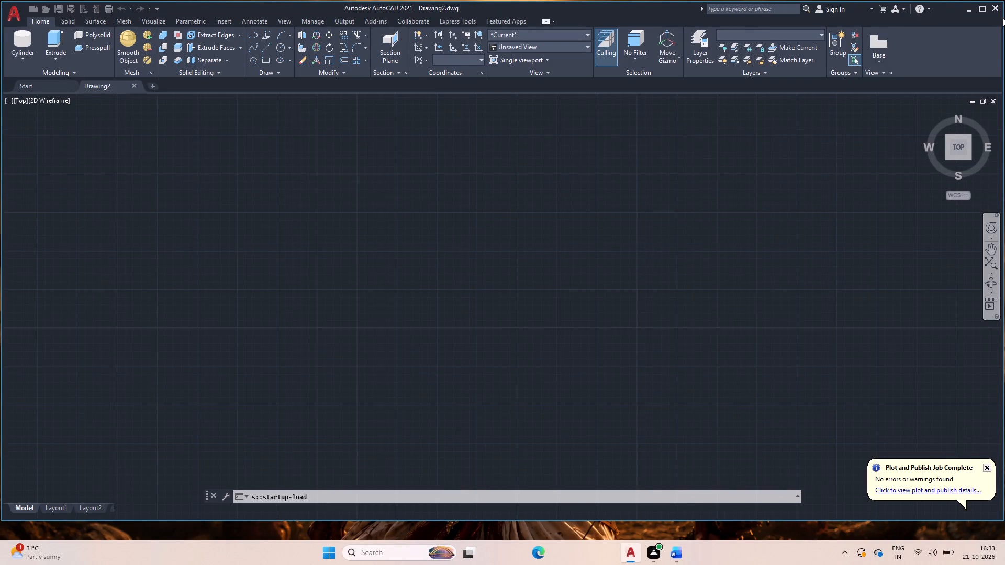
{"action": "left_click", "coordinate": [981, 9]}
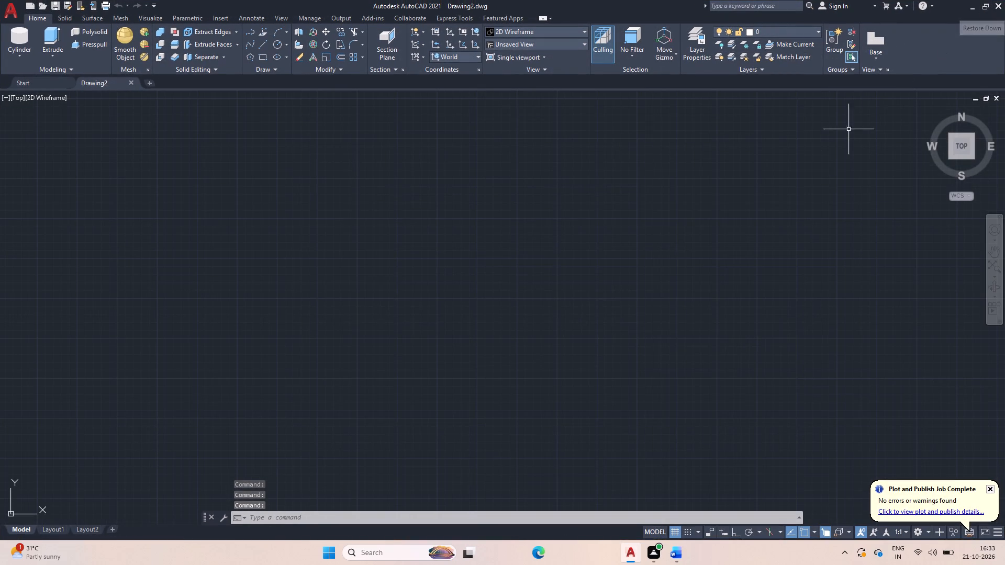
Set the new drawing's visual style to Shaded with edges and its view to SE Isometric.
{"action": "left_click", "coordinate": [549, 33]}
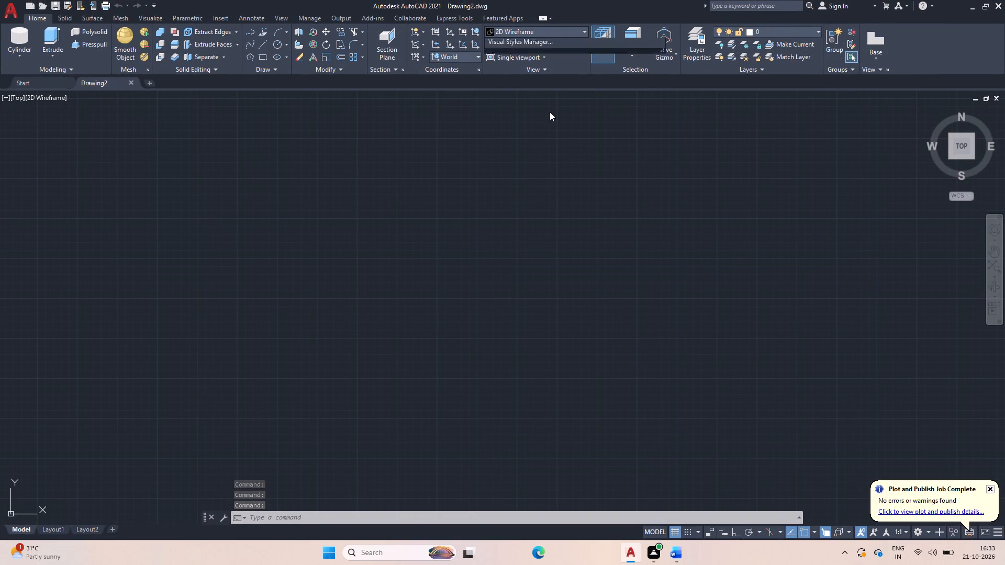
{"action": "left_click", "coordinate": [546, 91]}
{"action": "left_click", "coordinate": [538, 45]}
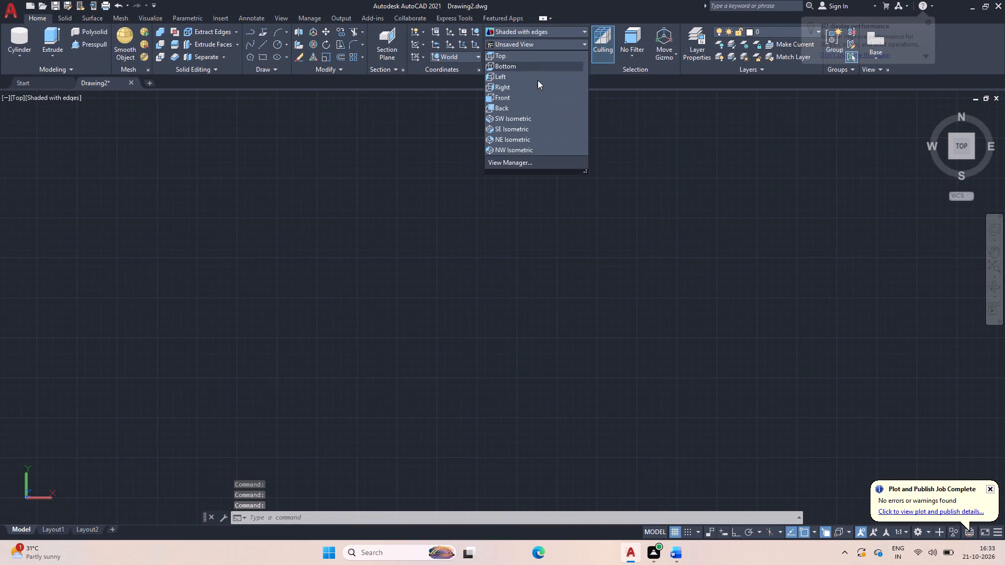
{"action": "left_click", "coordinate": [534, 126]}
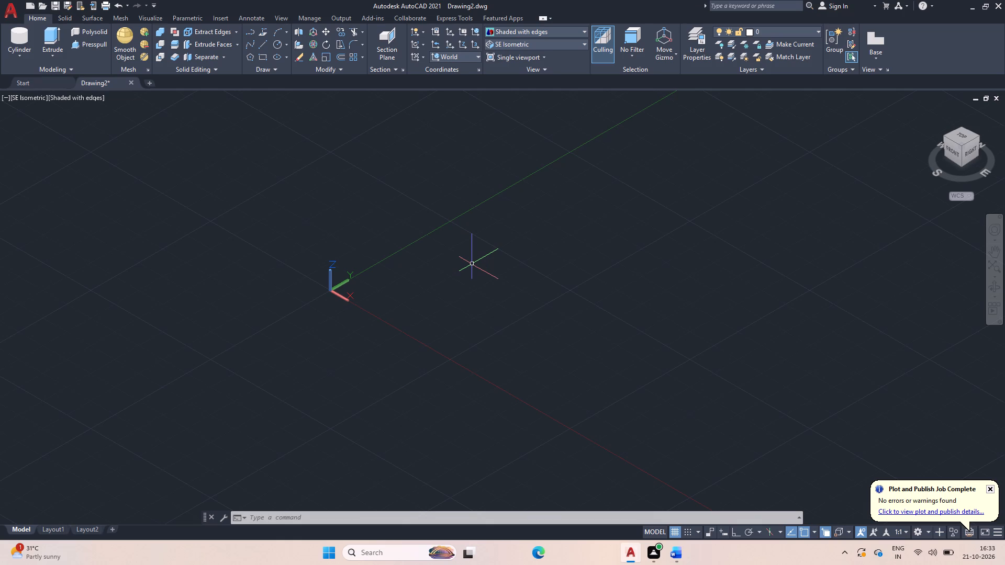
Start a solid Box primitive in the empty model space.
{"action": "middle_click_drag", "start_coordinate": [521, 269], "coordinate": [481, 279]}
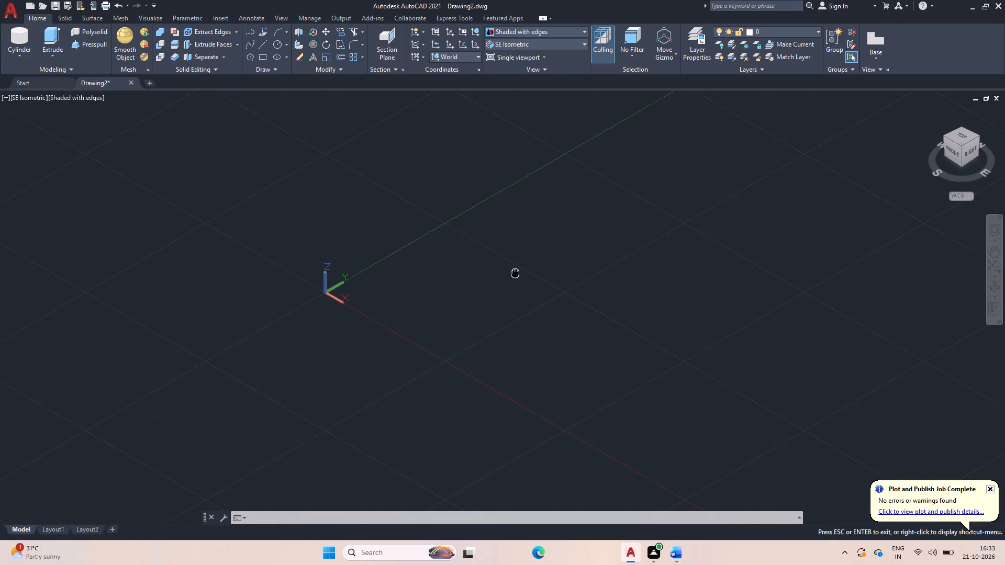
{"action": "middle_click_drag", "start_coordinate": [481, 279], "coordinate": [471, 288]}
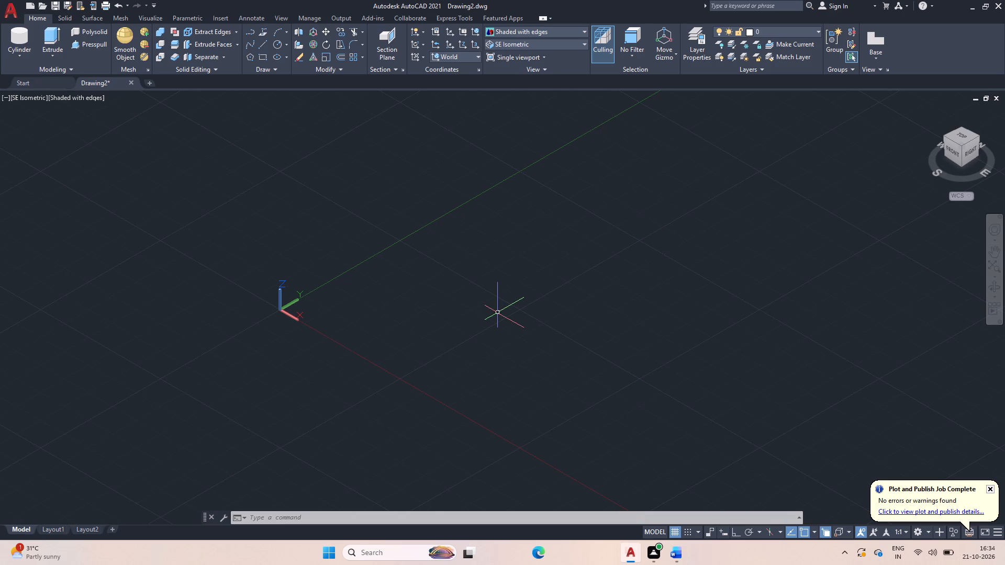
{"action": "left_click", "coordinate": [13, 54]}
{"action": "left_click", "coordinate": [24, 73]}
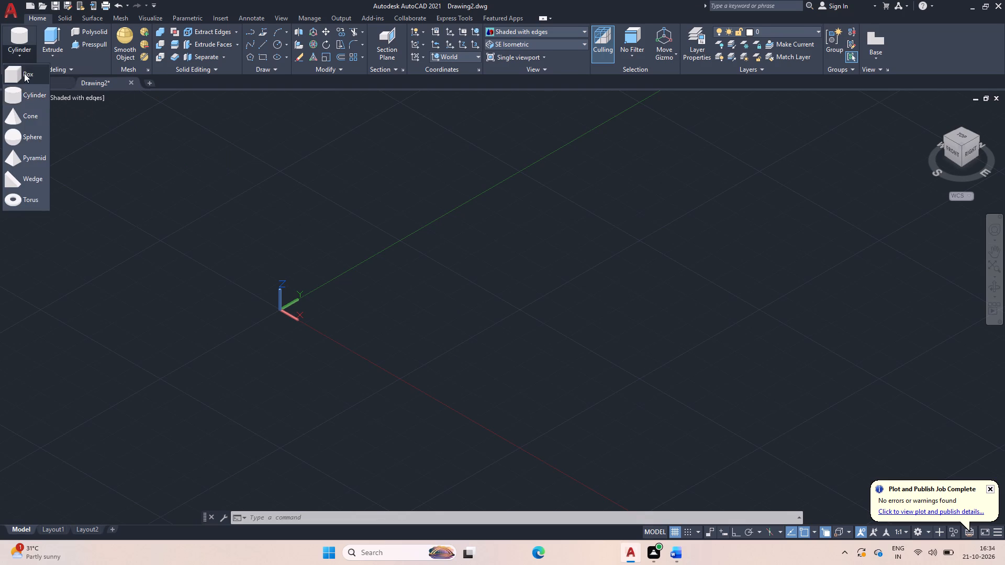
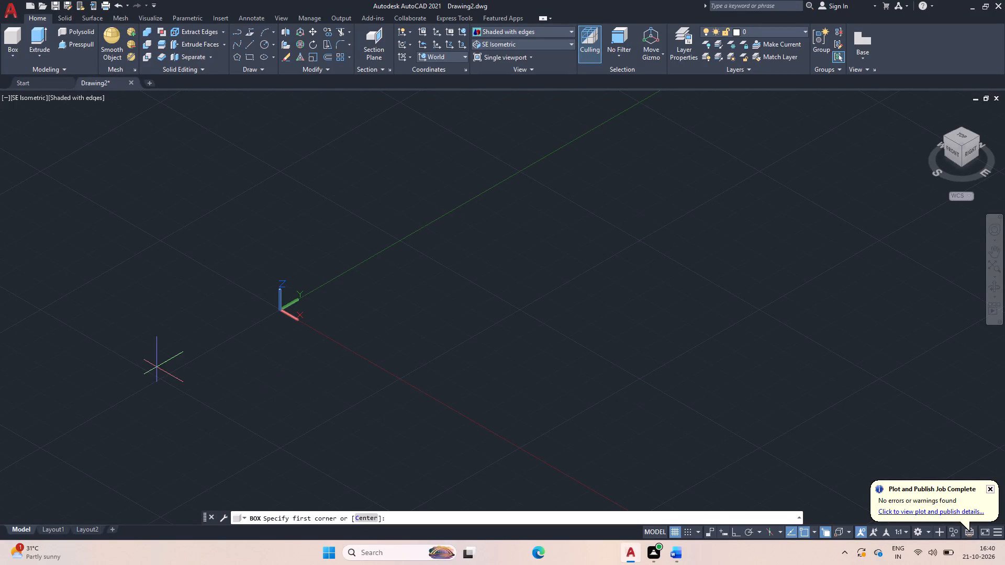
Create a solid box 50 long along the Y axis, 44 wide and 12 high, with Ortho on.
{"action": "left_click", "coordinate": [15, 37]}
{"action": "middle_click_drag", "start_coordinate": [475, 317], "coordinate": [300, 415]}
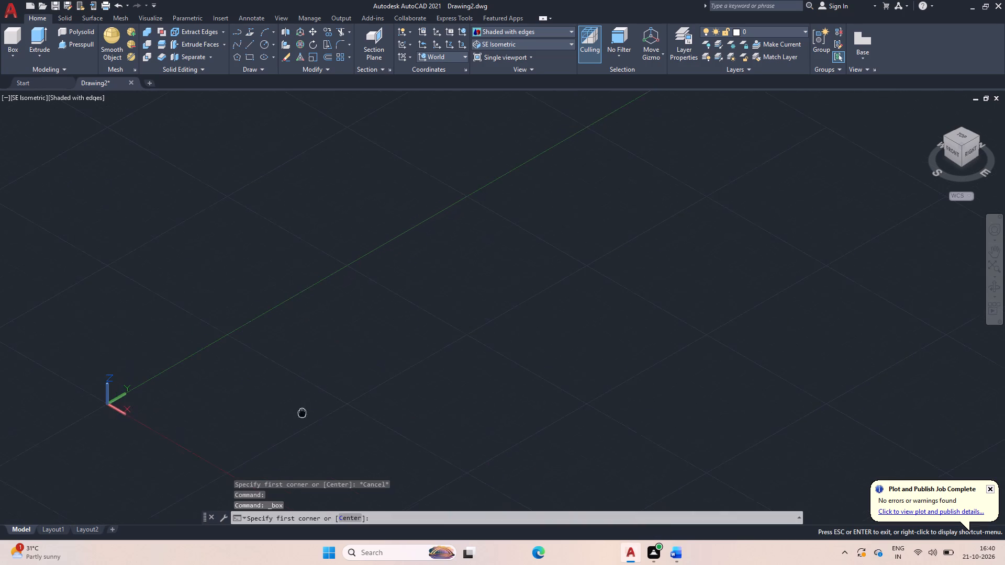
{"action": "middle_click_drag", "start_coordinate": [300, 415], "coordinate": [299, 416]}
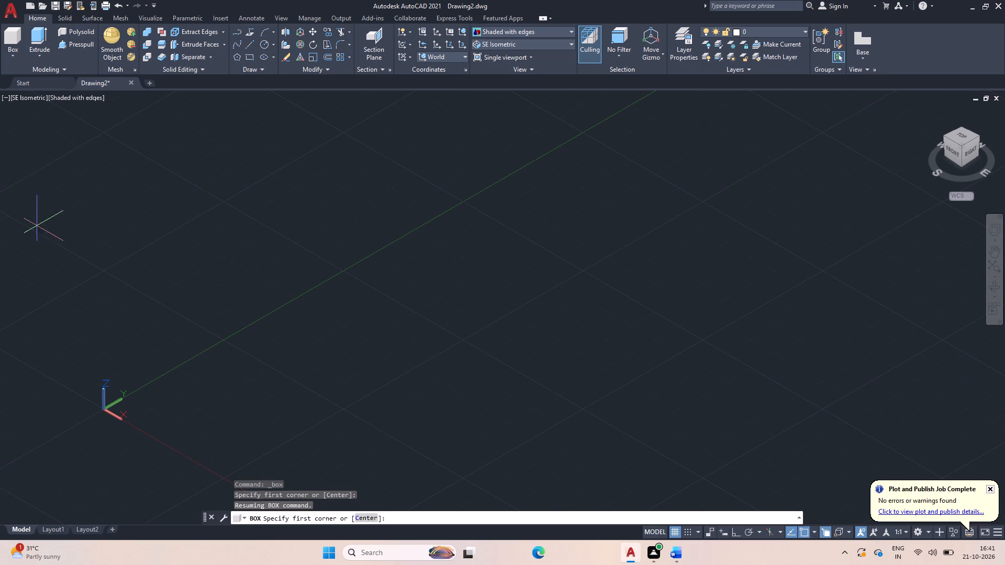
{"action": "left_click", "coordinate": [9, 37]}
{"action": "left_click", "coordinate": [312, 374]}
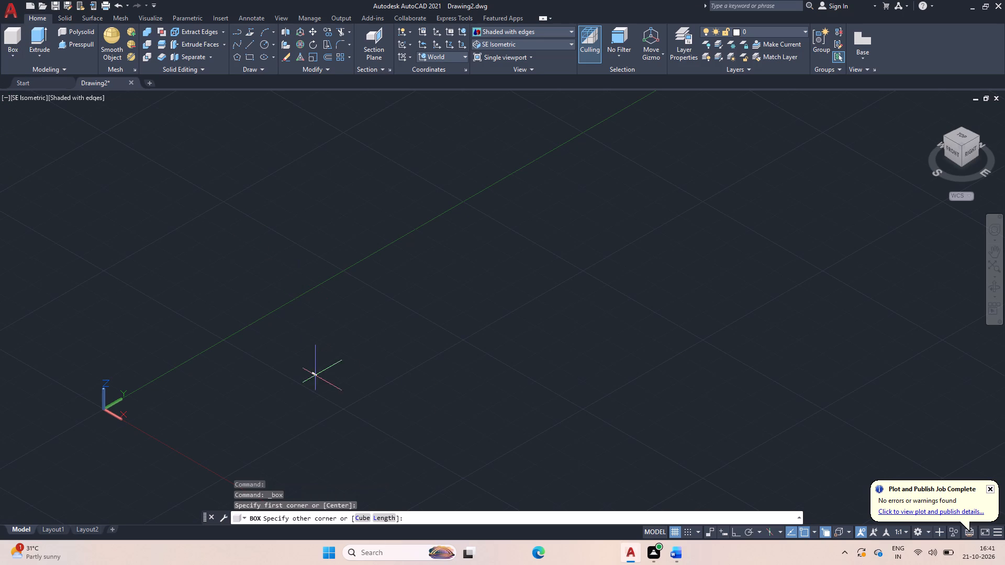
{"action": "type", "text": "L"}
{"action": "key", "text": "space"}
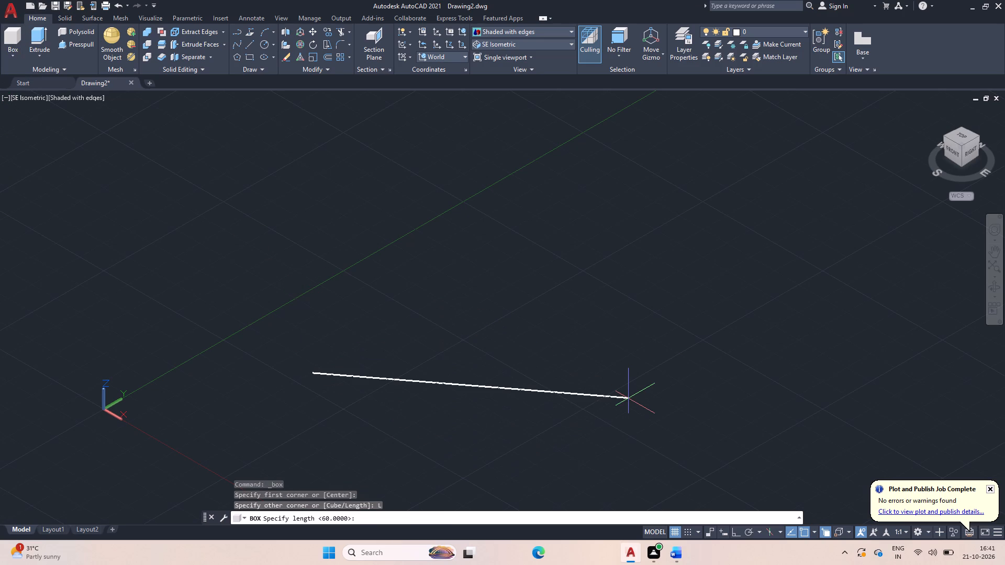
{"action": "key", "text": "F8"}
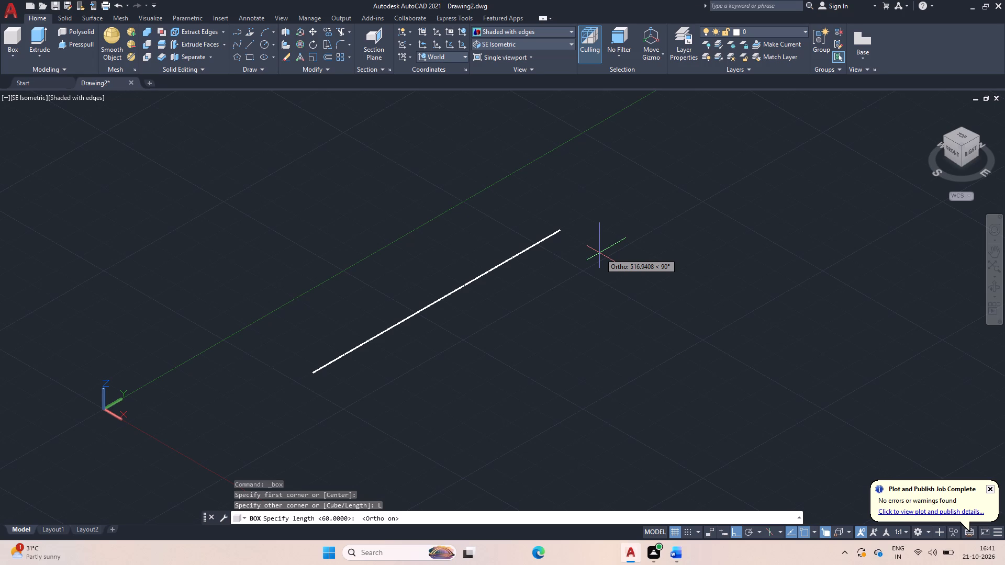
{"action": "type", "text": "50"}
{"action": "key", "text": "Return"}
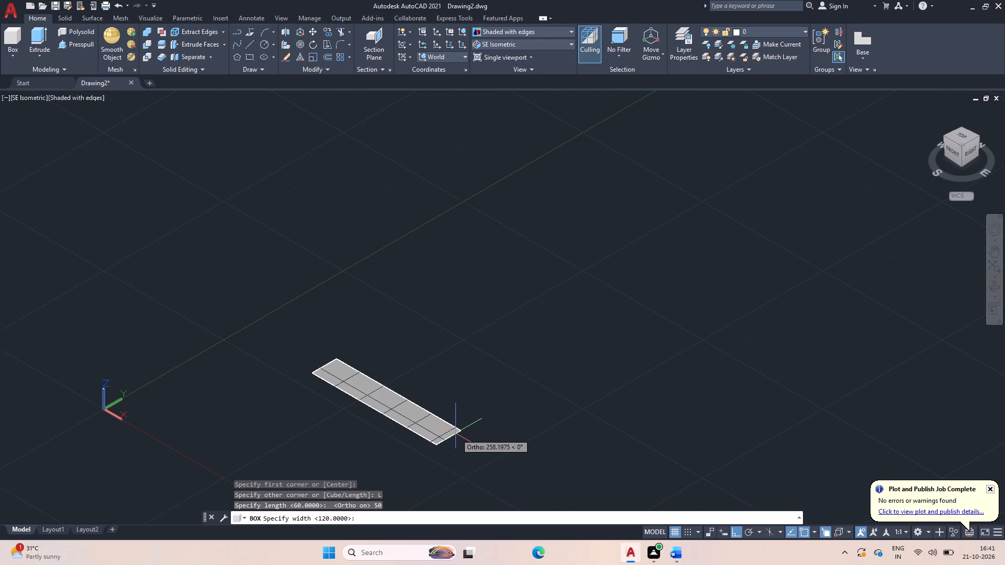
{"action": "type", "text": "44"}
{"action": "key", "text": "Return"}
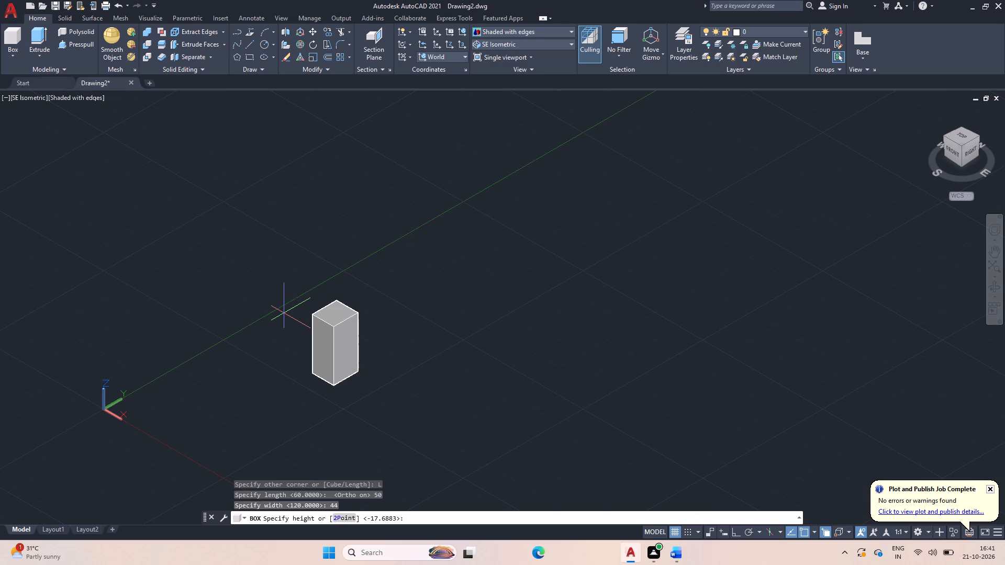
{"action": "type", "text": "12"}
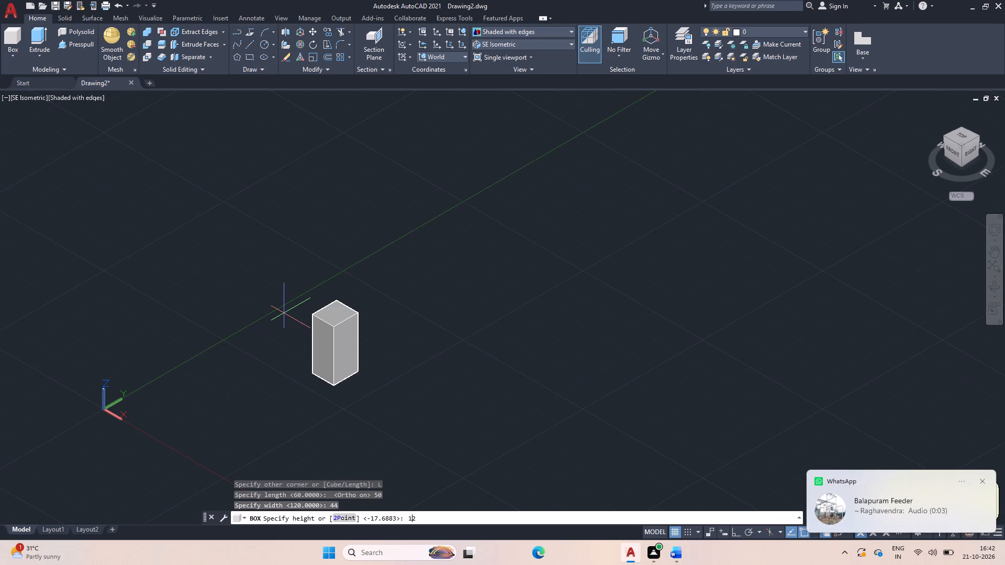
{"action": "key", "text": "Return"}
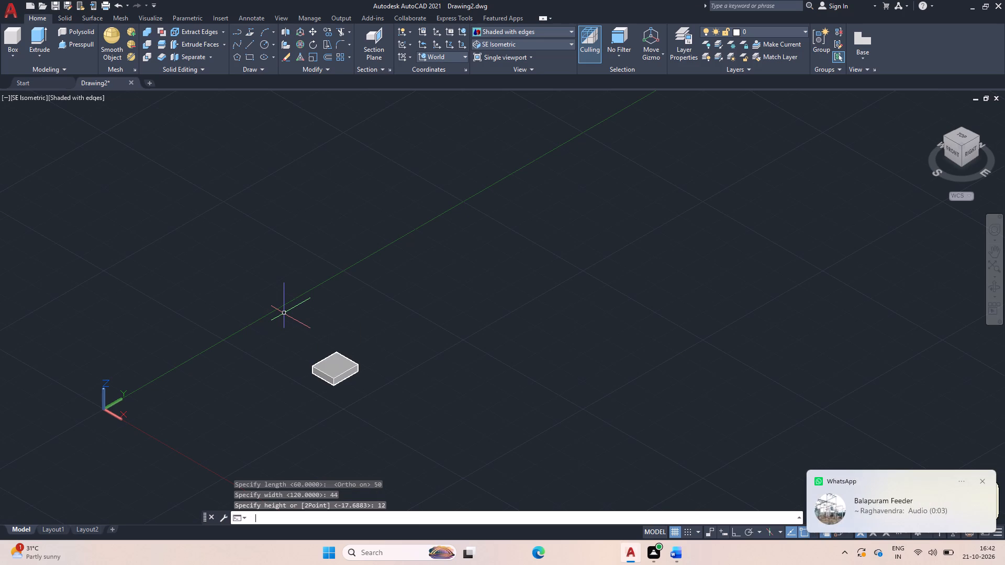
Draw a 15-unit line across the box's top face in the negative X direction, starting 18 along the Y-direction edge from the front corner.
{"action": "scroll", "coordinate": [302, 317], "scroll_direction": "up", "scroll_amount": 3}
{"action": "middle_click_drag", "start_coordinate": [332, 380], "coordinate": [319, 282]}
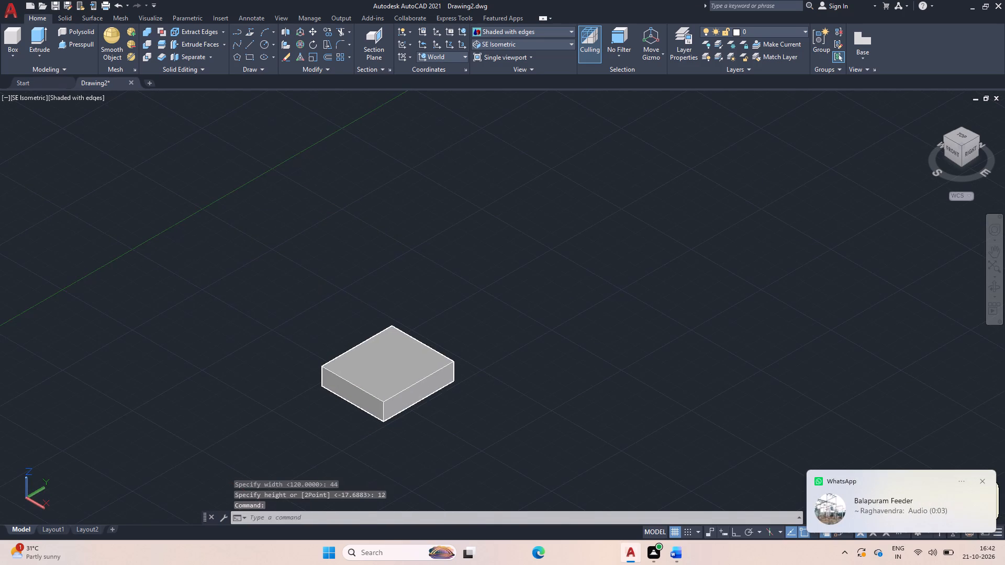
{"action": "scroll", "coordinate": [311, 318], "scroll_direction": "up", "scroll_amount": 2}
{"action": "middle_click_drag", "start_coordinate": [315, 346], "coordinate": [269, 227]}
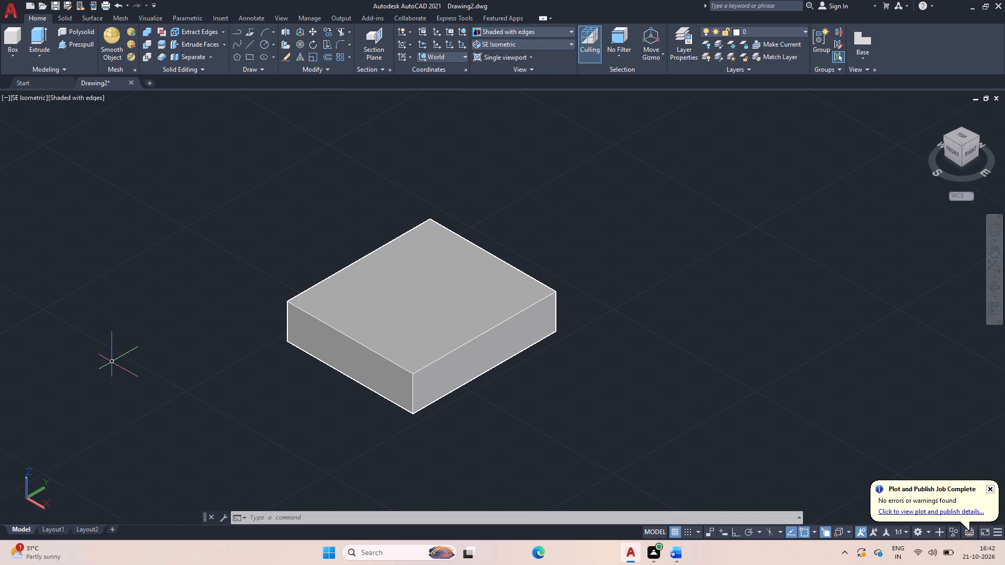
{"action": "type", "text": "L"}
{"action": "key", "text": "space"}
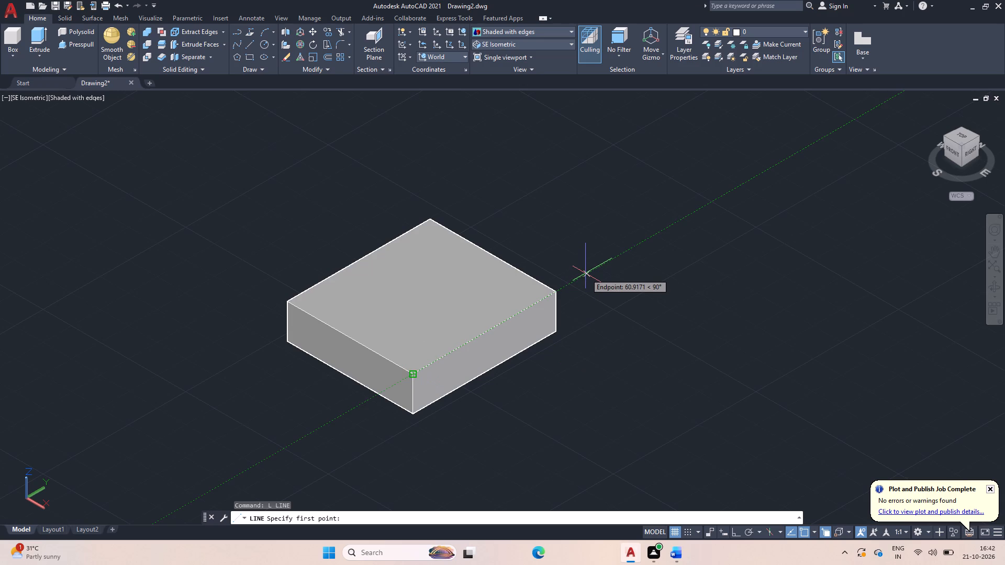
{"action": "type", "text": "18"}
{"action": "key", "text": "Return"}
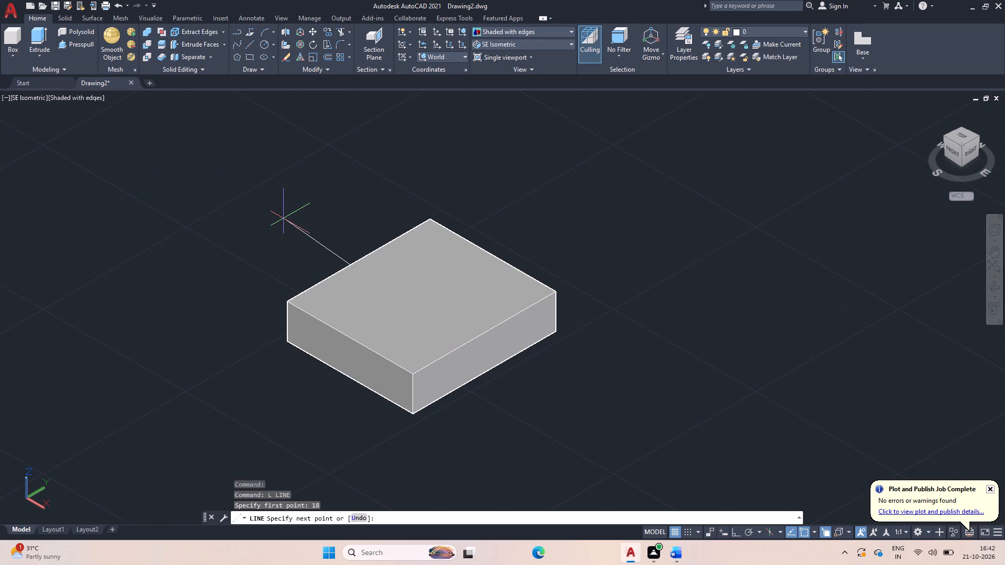
{"action": "key", "text": "F8"}
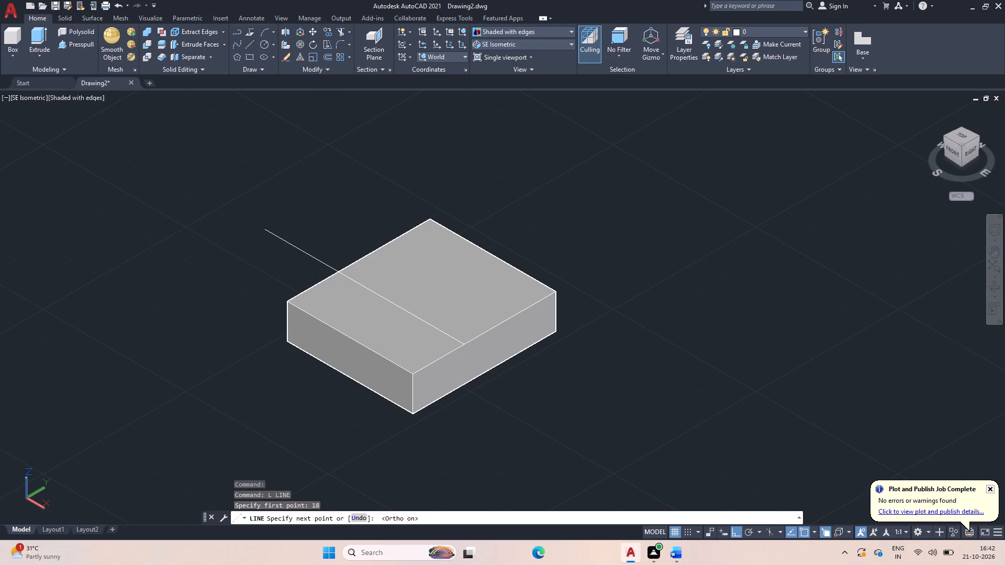
{"action": "type", "text": "16"}
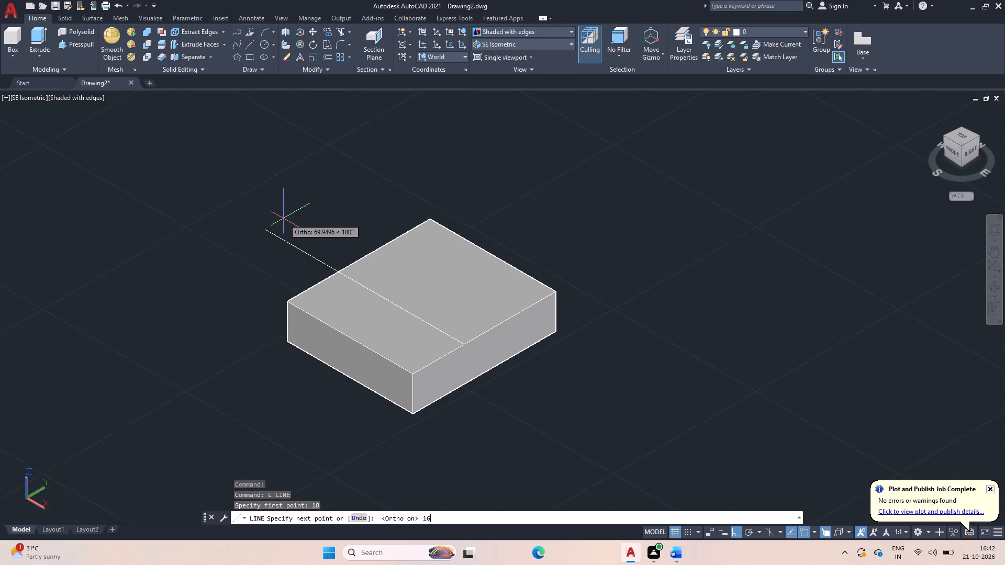
{"action": "key", "text": "BackSpace"}
{"action": "key", "text": "5"}
{"action": "key", "text": "Return"}
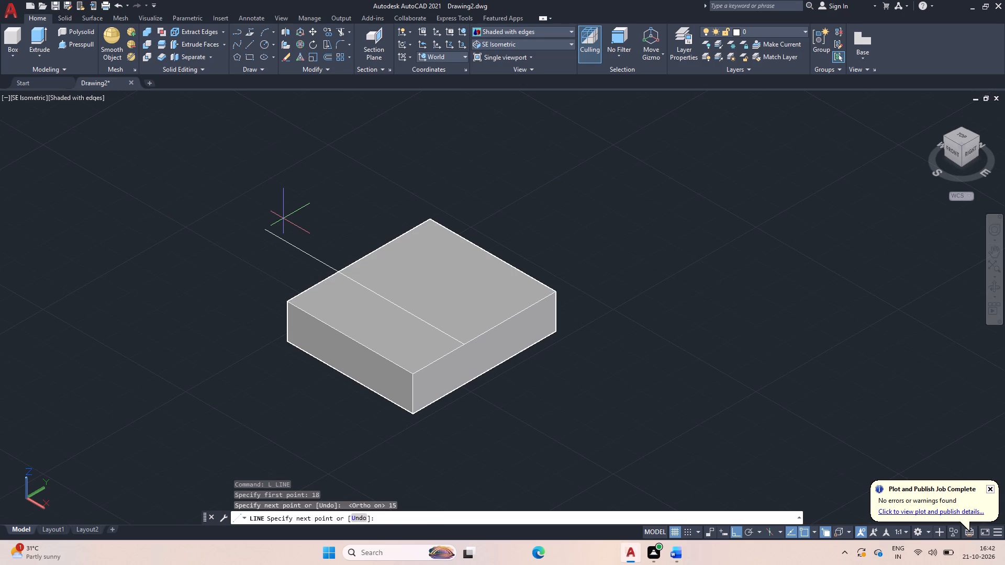
{"action": "key", "text": "grave"}
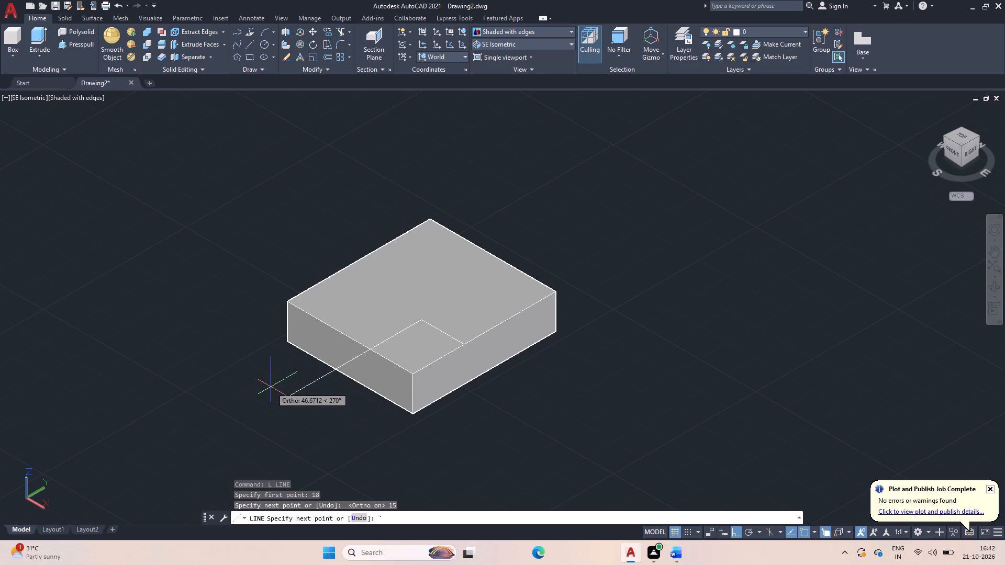
{"action": "key", "text": "Escape"}
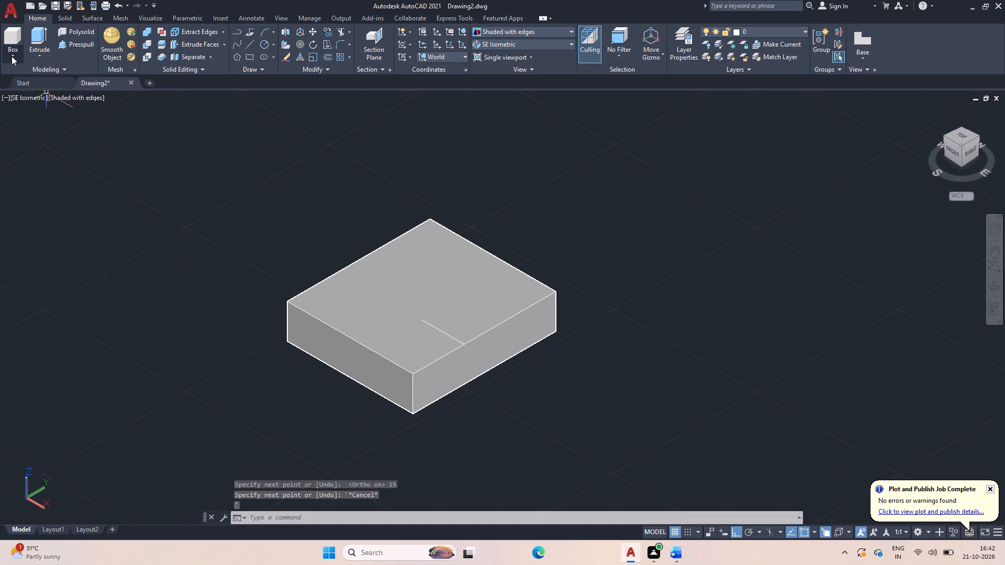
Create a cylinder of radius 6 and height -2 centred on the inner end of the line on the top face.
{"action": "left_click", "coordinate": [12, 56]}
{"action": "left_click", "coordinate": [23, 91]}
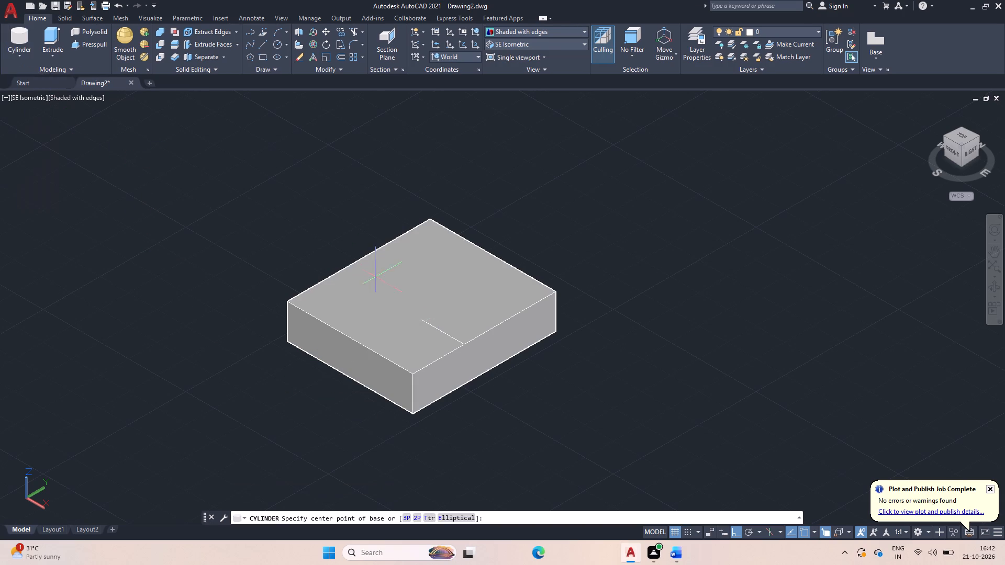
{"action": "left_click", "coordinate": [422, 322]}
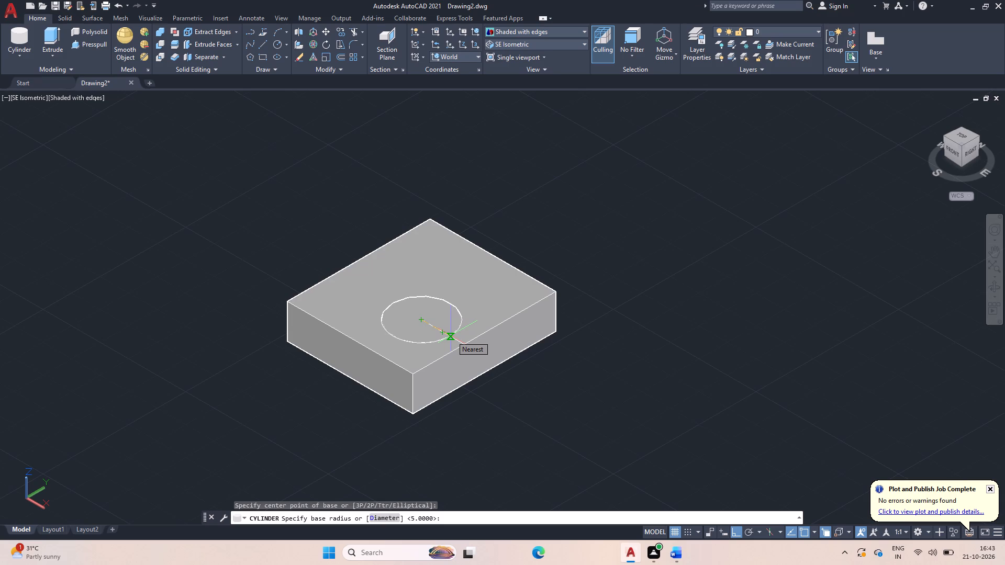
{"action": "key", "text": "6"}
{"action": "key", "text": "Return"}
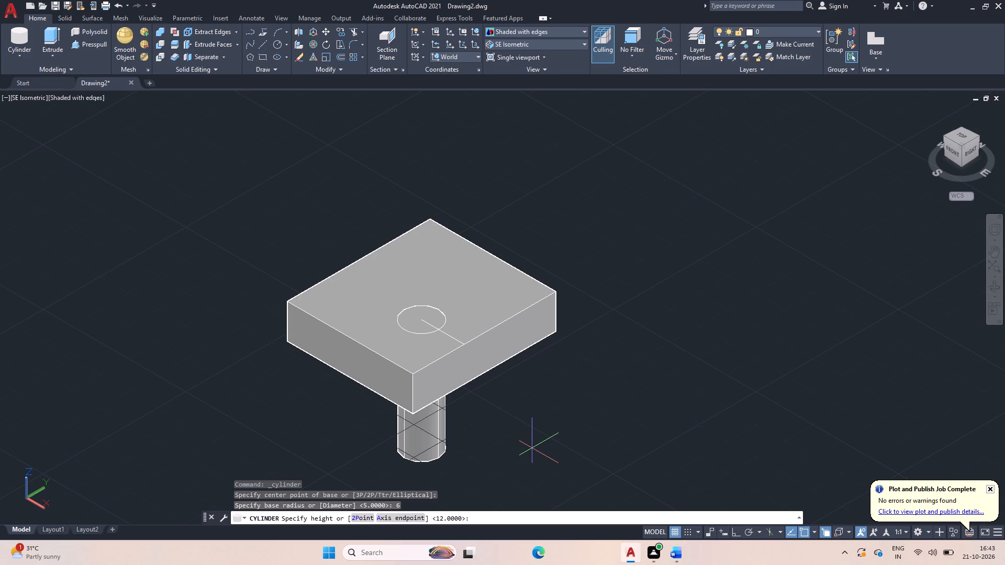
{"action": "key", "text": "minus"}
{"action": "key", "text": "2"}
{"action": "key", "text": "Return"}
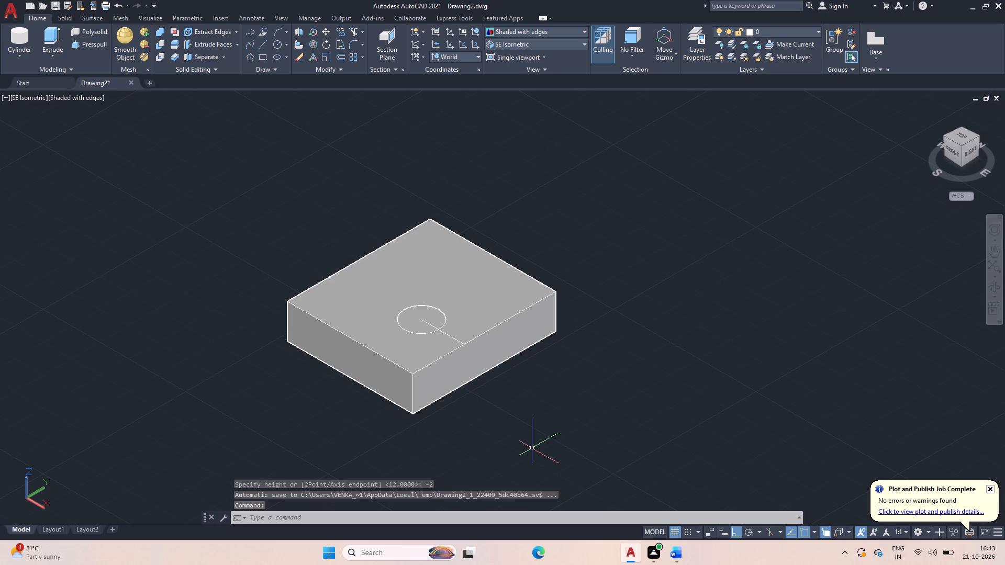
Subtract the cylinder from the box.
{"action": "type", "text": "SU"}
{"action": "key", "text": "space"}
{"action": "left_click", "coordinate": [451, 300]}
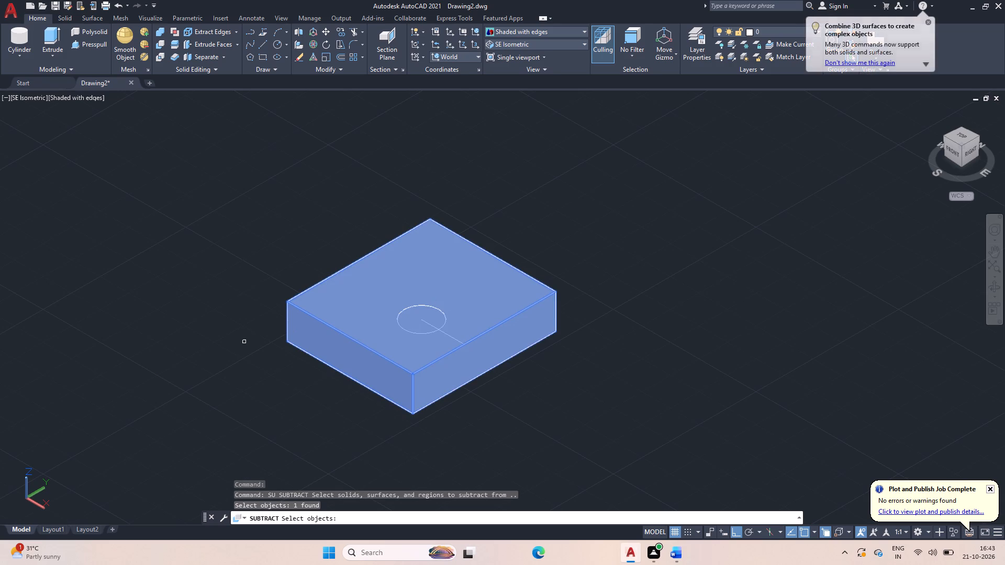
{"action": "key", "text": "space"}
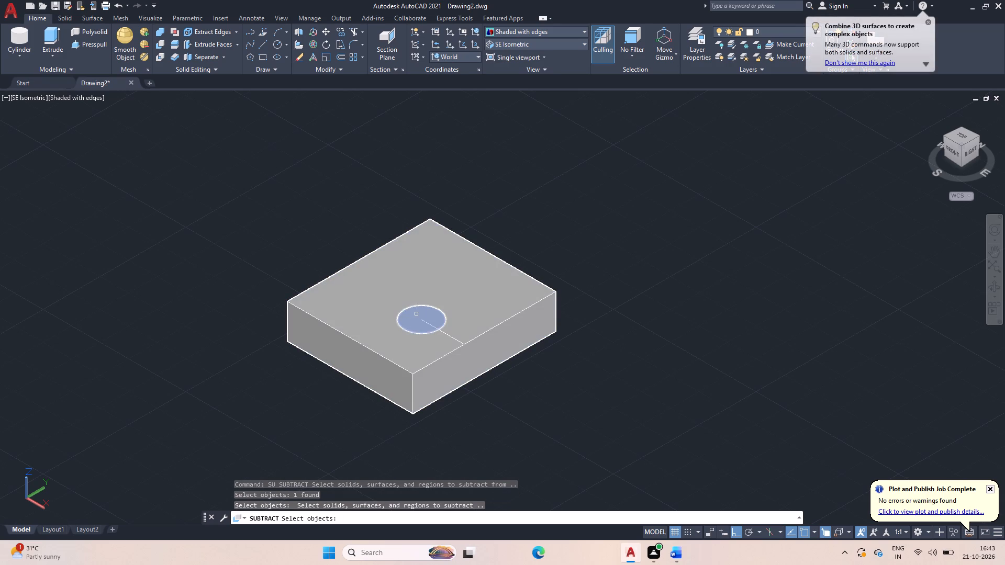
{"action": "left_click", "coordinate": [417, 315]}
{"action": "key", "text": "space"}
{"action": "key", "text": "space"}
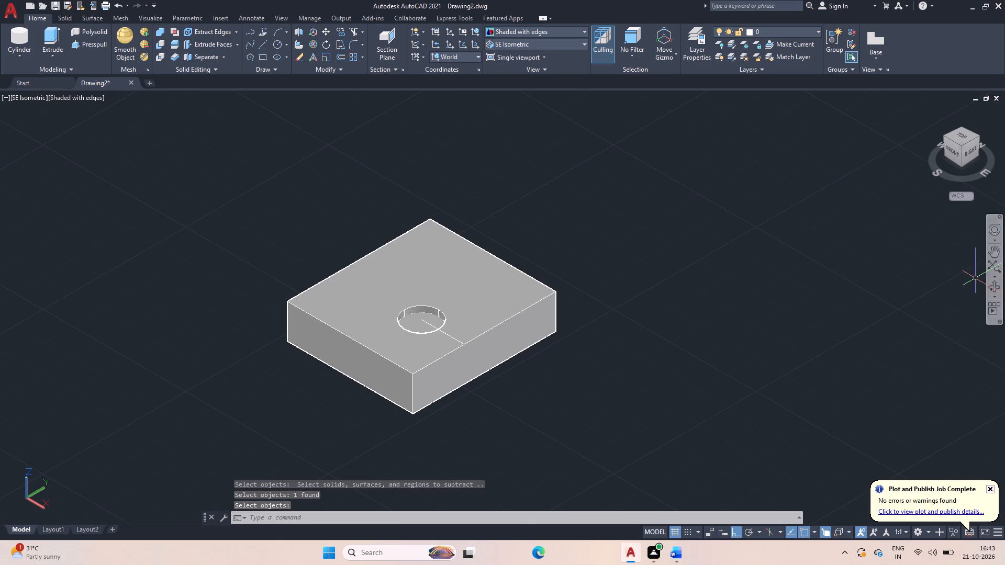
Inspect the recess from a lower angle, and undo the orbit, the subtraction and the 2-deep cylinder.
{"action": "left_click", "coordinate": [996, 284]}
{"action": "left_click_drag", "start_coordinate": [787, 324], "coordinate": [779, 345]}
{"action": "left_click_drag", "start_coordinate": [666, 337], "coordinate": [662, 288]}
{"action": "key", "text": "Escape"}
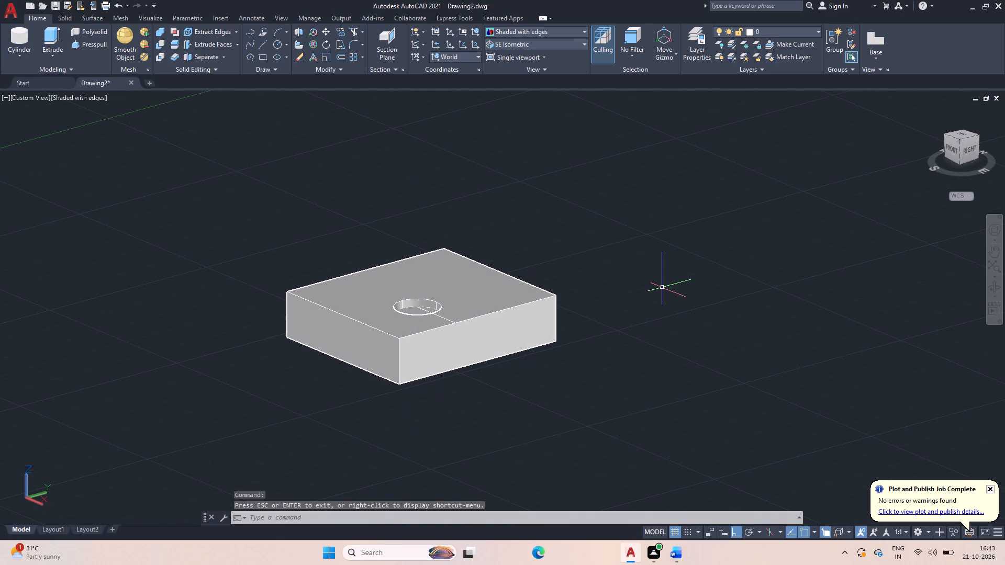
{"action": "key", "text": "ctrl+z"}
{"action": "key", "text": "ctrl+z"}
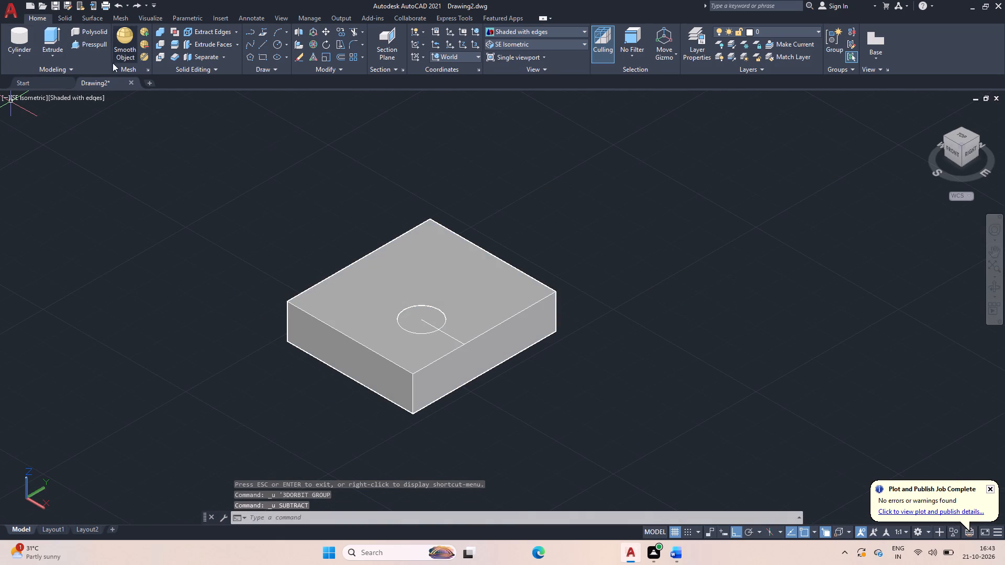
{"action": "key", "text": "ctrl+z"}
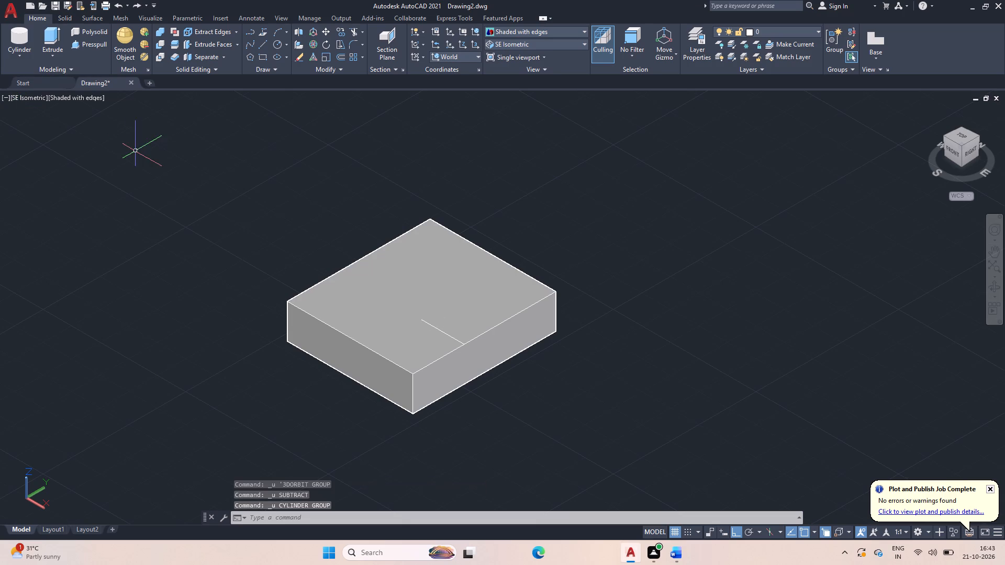
Create a cylinder of radius 6 and height -12 centred on the inner end of the line on the top face.
{"action": "left_click", "coordinate": [16, 35]}
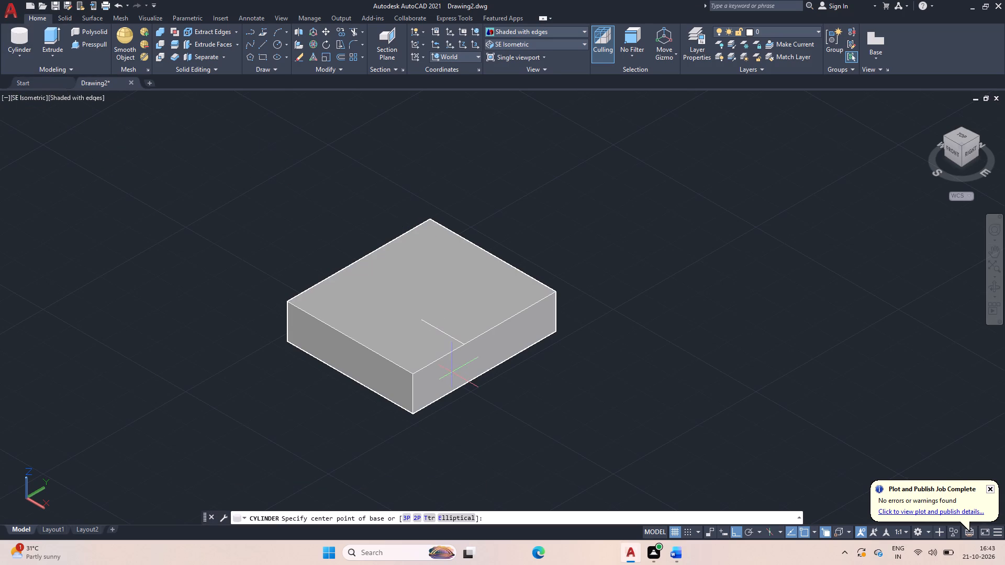
{"action": "left_click", "coordinate": [423, 320]}
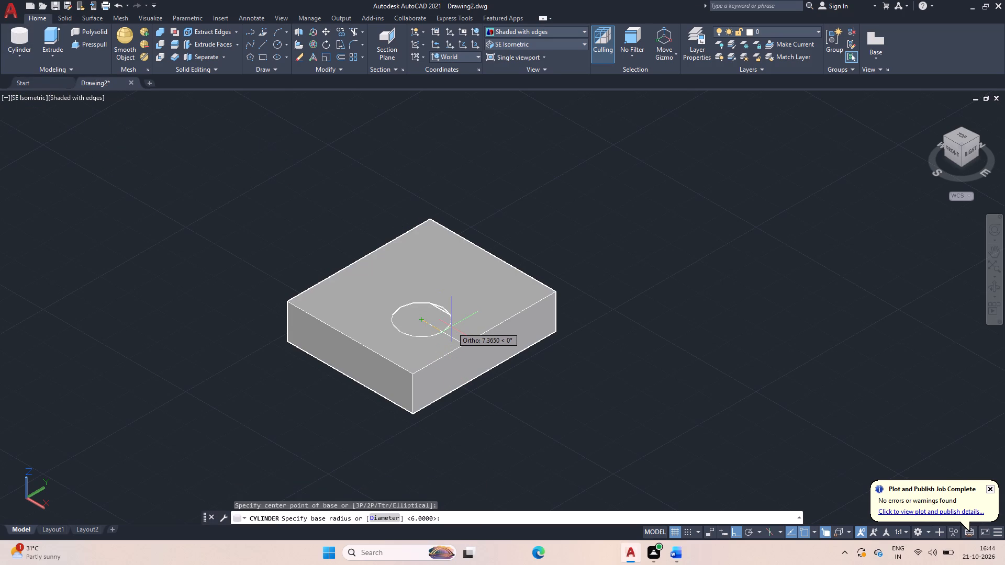
{"action": "key", "text": "6"}
{"action": "key", "text": "Return"}
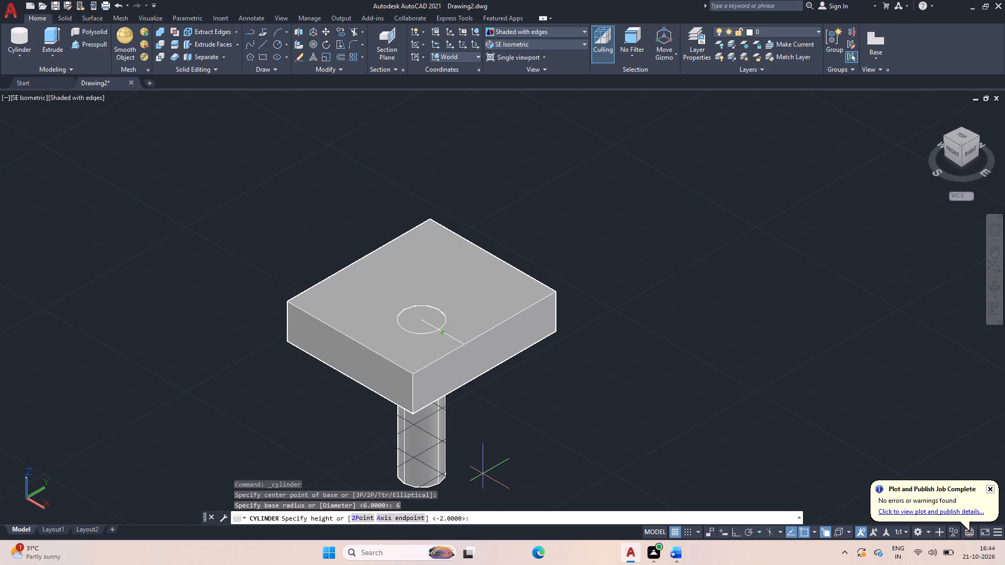
{"action": "type", "text": "-12"}
{"action": "key", "text": "Return"}
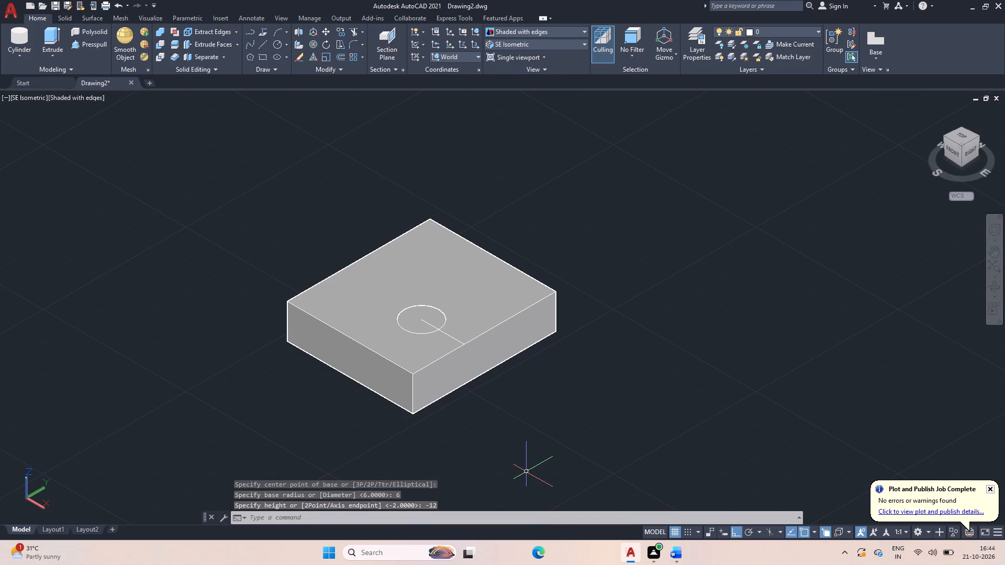
Subtract the 12-deep cylinder from the box to cut the through hole.
{"action": "type", "text": "SSU"}
{"action": "key", "text": "space"}
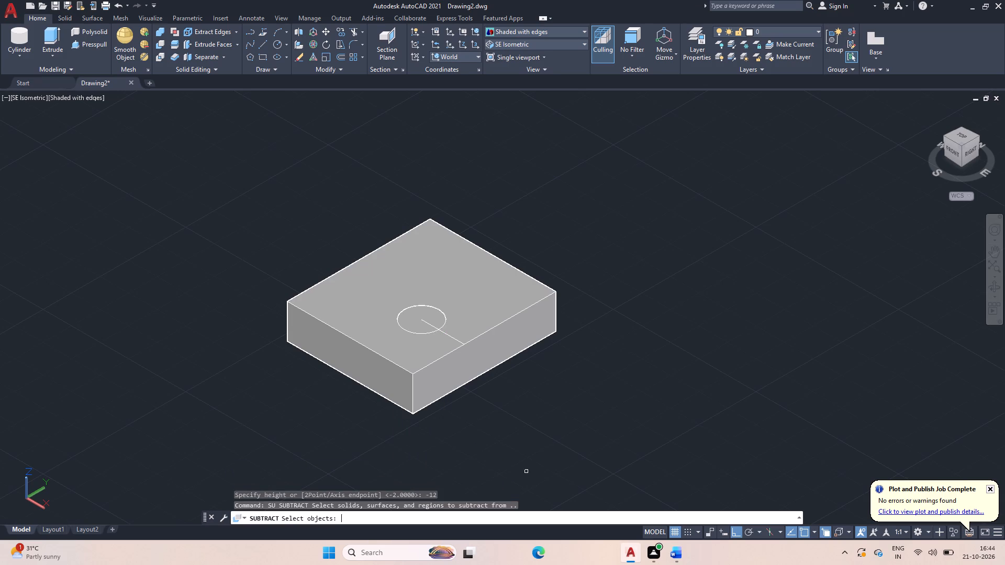
{"action": "left_click", "coordinate": [413, 284]}
{"action": "key", "text": "space"}
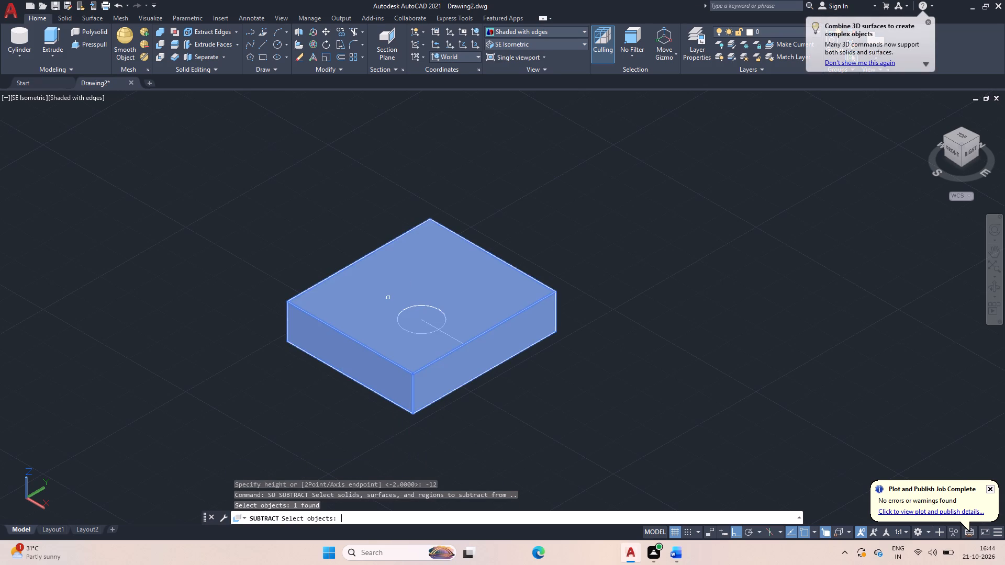
{"action": "left_click", "coordinate": [409, 322]}
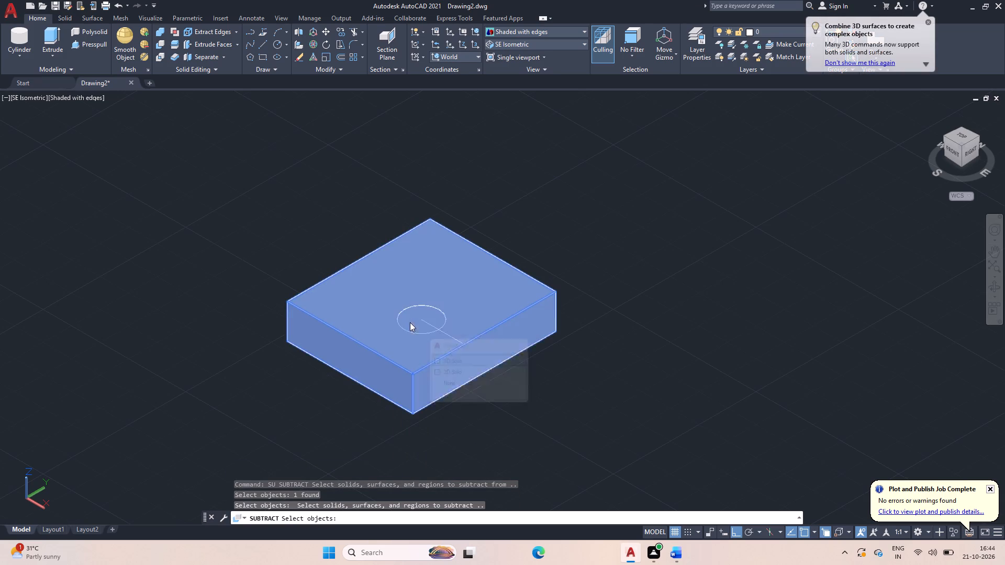
{"action": "left_click", "coordinate": [462, 372]}
{"action": "key", "text": "space"}
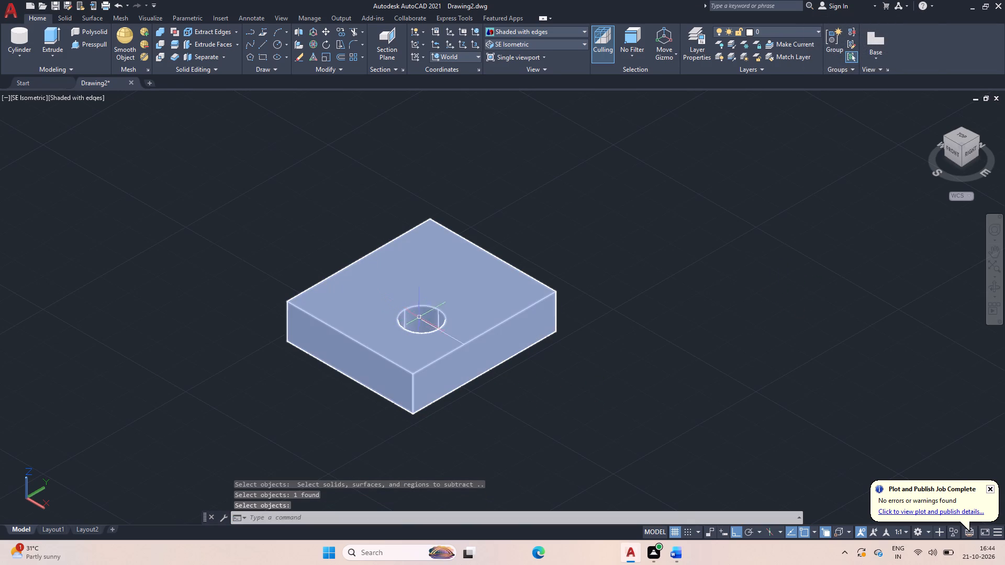
Delete the construction line ending at the hole's centre on the top face.
{"action": "left_click", "coordinate": [423, 321]}
{"action": "key", "text": "Delete"}
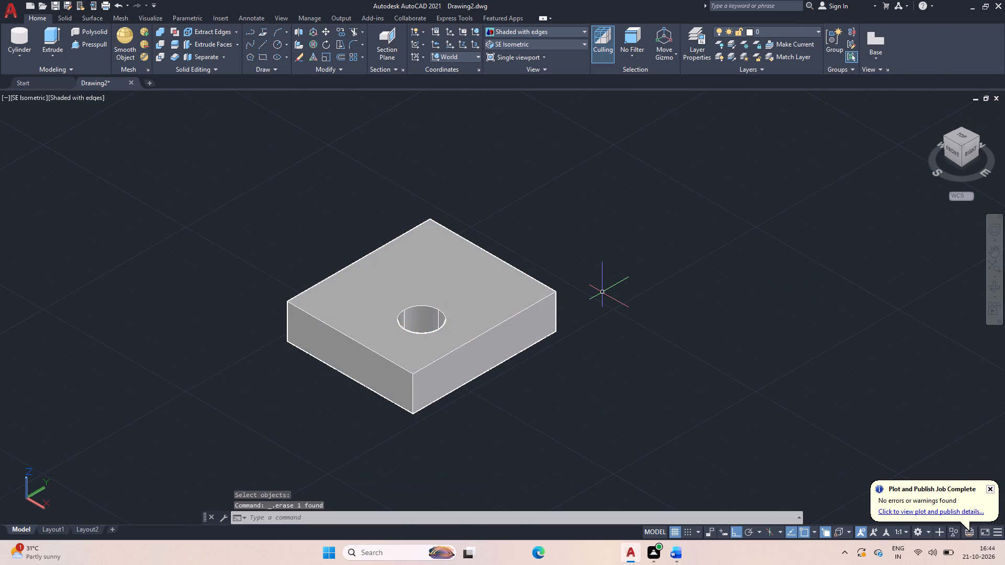
Inspect the box and its through hole from several orbit angles.
{"action": "left_click", "coordinate": [995, 293]}
{"action": "left_click_drag", "start_coordinate": [839, 327], "coordinate": [827, 351]}
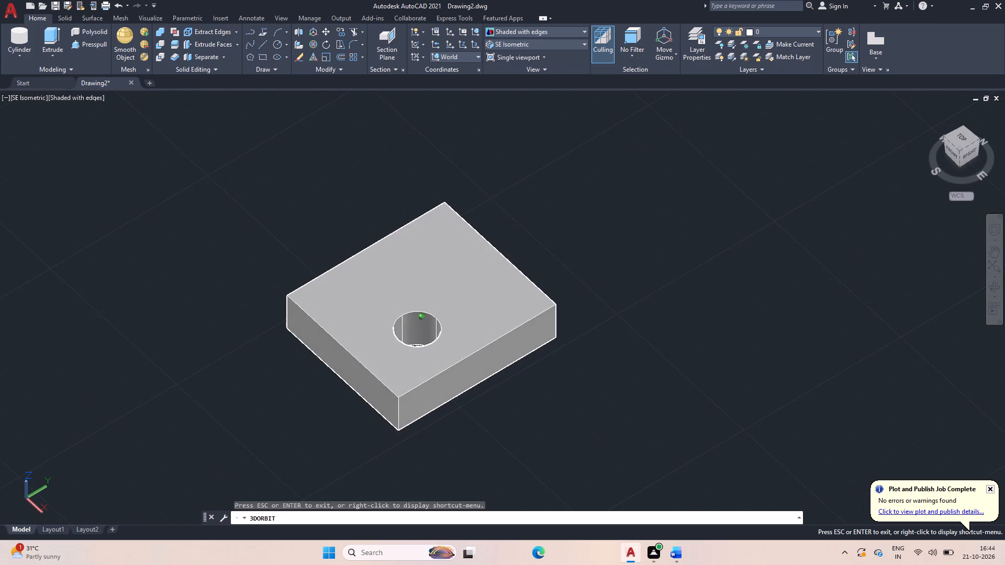
{"action": "left_click_drag", "start_coordinate": [827, 351], "coordinate": [834, 332]}
{"action": "left_click_drag", "start_coordinate": [823, 340], "coordinate": [850, 327]}
{"action": "left_click_drag", "start_coordinate": [824, 347], "coordinate": [824, 350]}
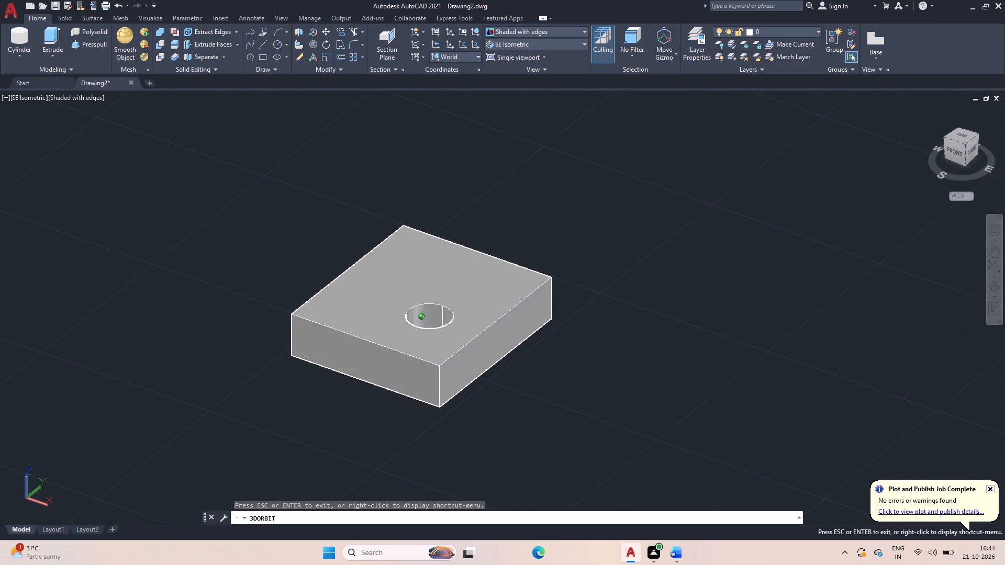
{"action": "left_click_drag", "start_coordinate": [824, 350], "coordinate": [814, 374]}
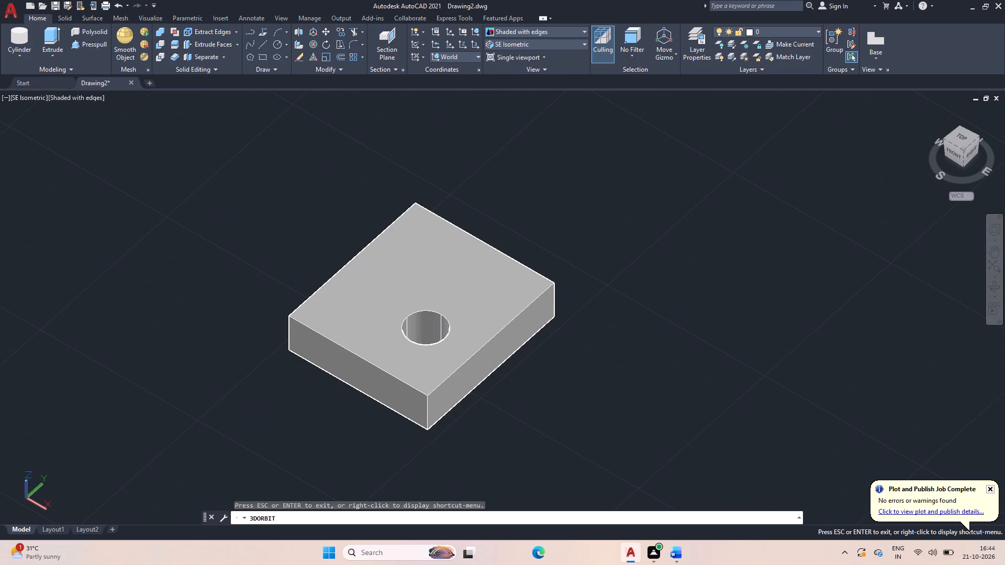
{"action": "key", "text": "Escape"}
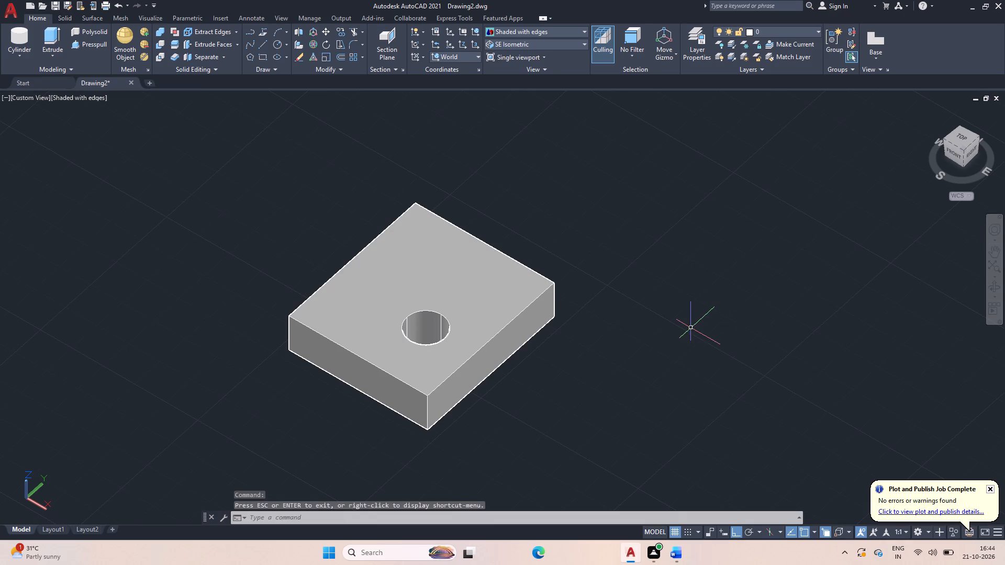
Draw a notch outline on the front face, starting 9 from the lower-left corner along the bottom edge: 3 up, 26 across, 3 down.
{"action": "key", "text": "l"}
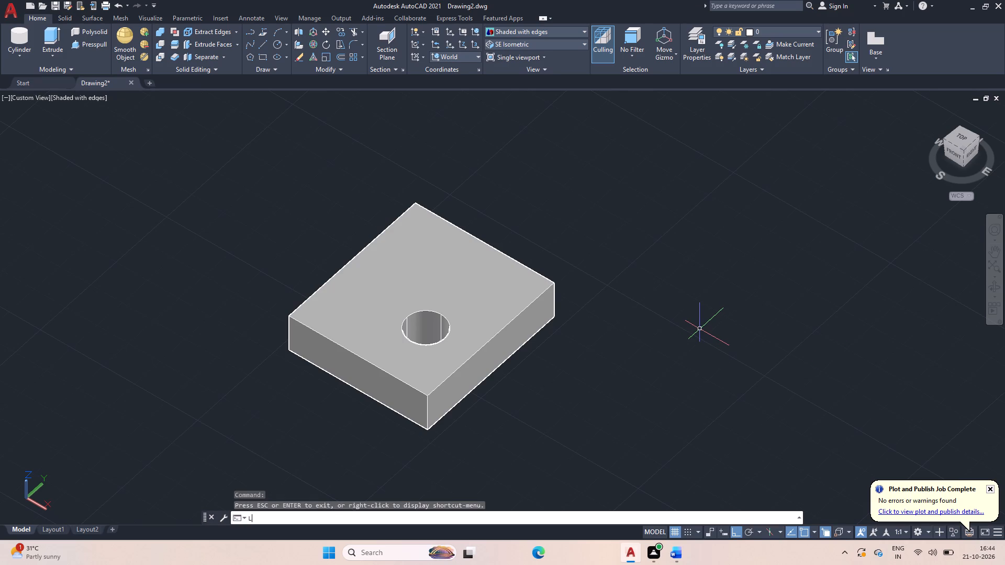
{"action": "key", "text": "Return"}
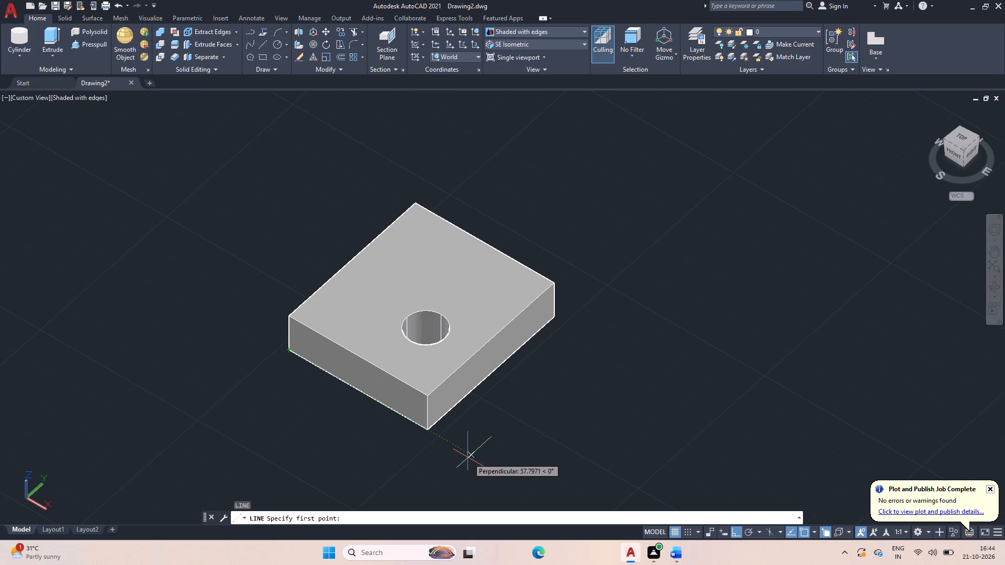
{"action": "key", "text": "9"}
{"action": "key", "text": "Return"}
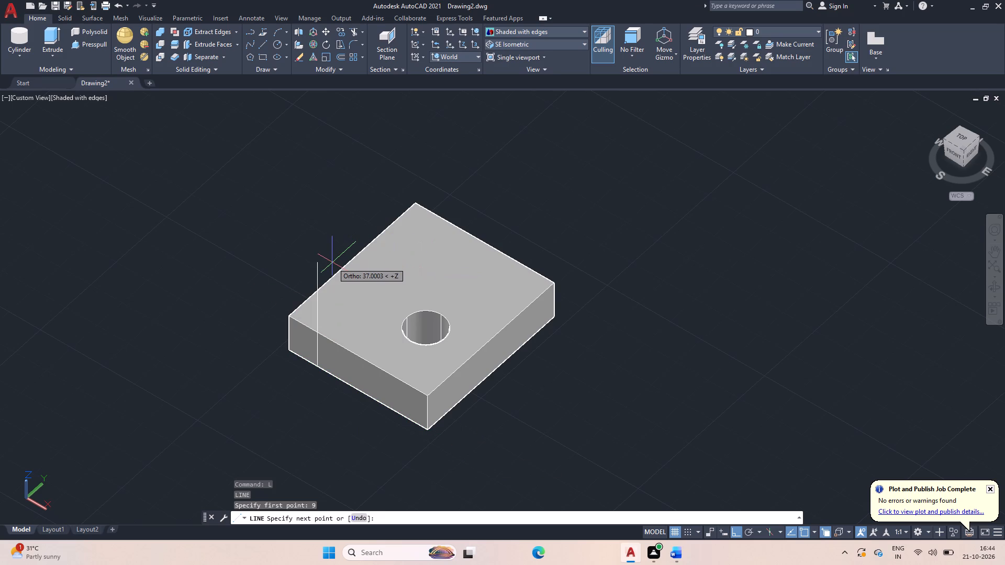
{"action": "key", "text": "3"}
{"action": "key", "text": "Return"}
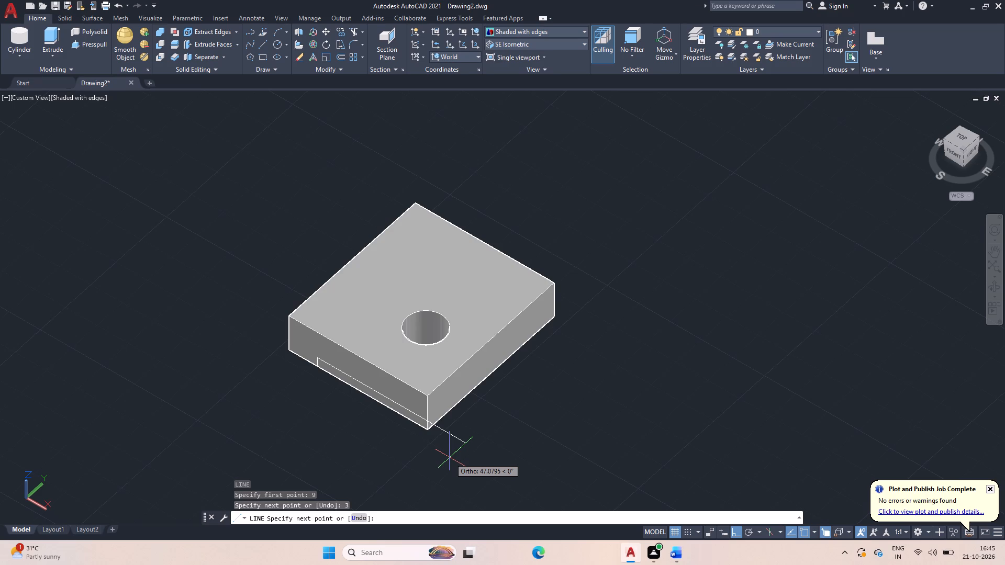
{"action": "type", "text": "26"}
{"action": "key", "text": "Return"}
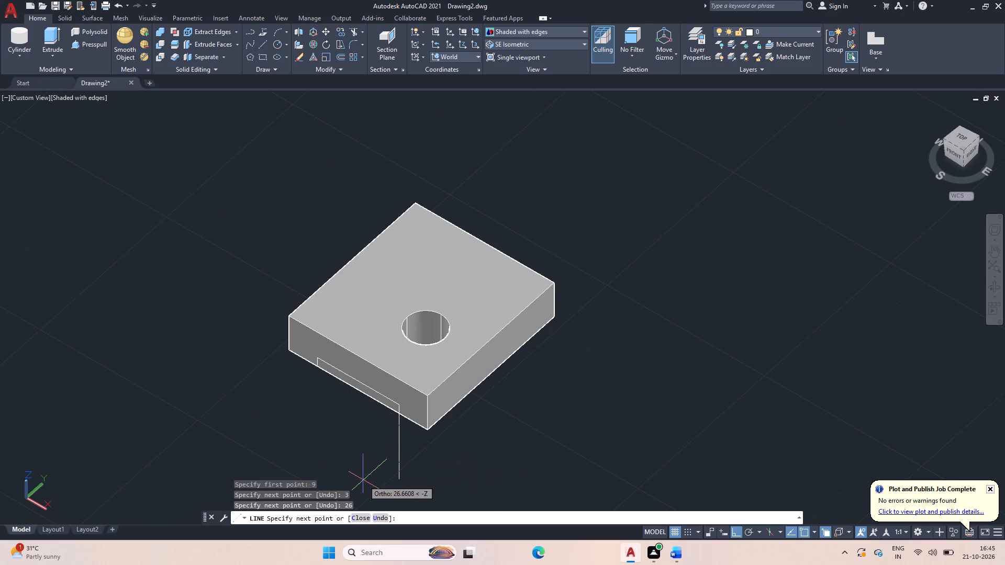
{"action": "key", "text": "3"}
{"action": "key", "text": "Return"}
{"action": "key", "text": "Escape"}
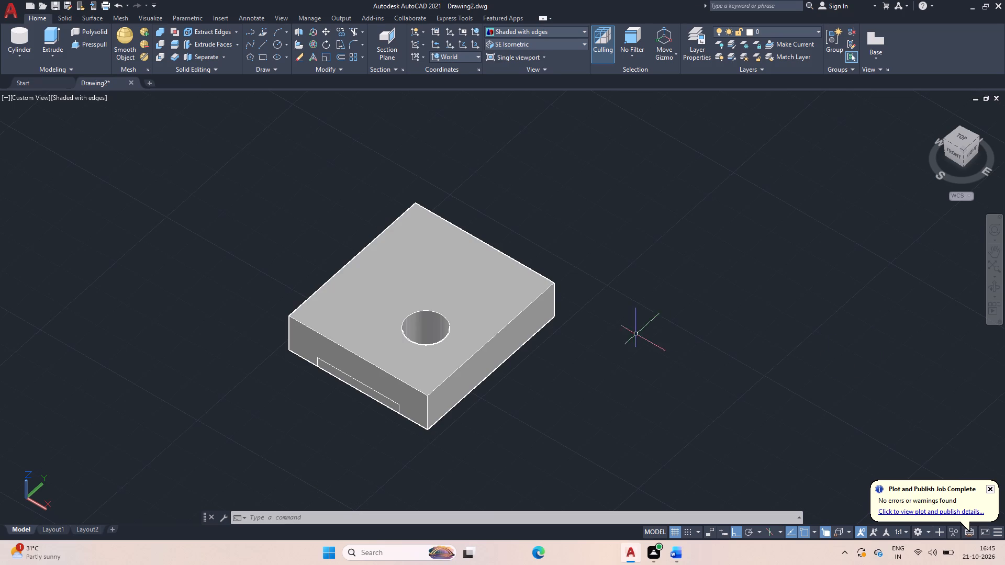
Presspull the 26 x 3 notch area back through the whole box to cut a slot along its underside.
{"action": "left_click", "coordinate": [92, 40]}
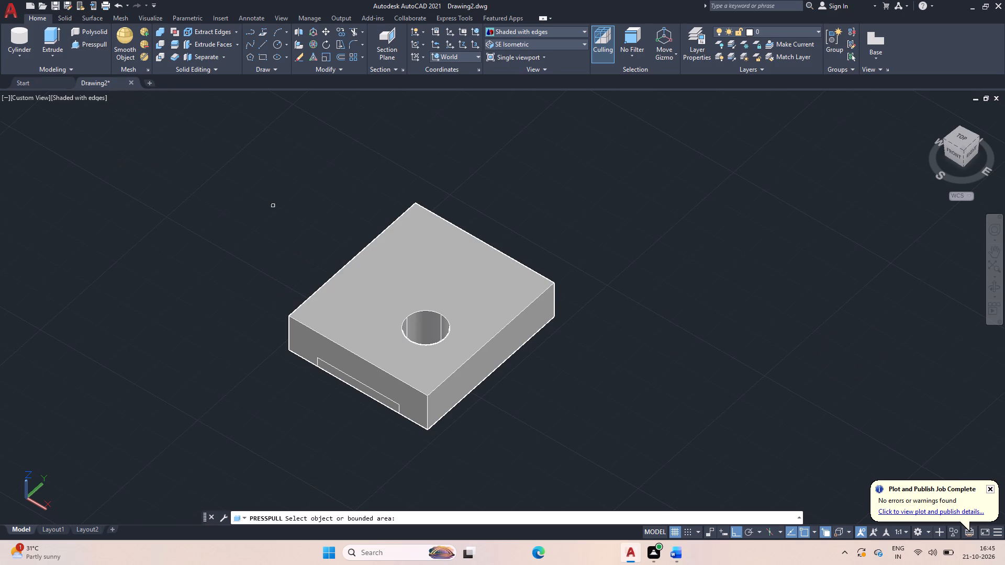
{"action": "left_click", "coordinate": [354, 383]}
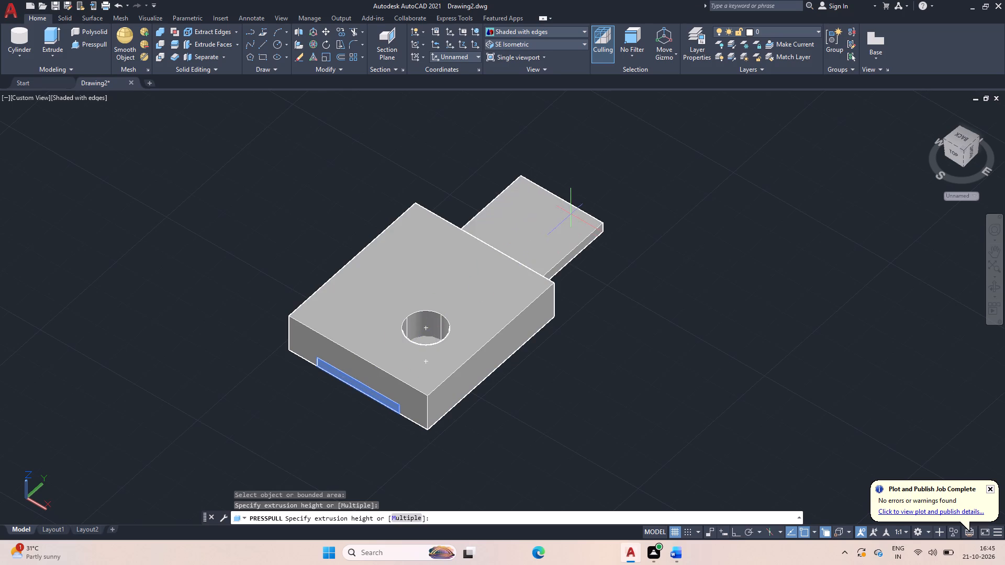
{"action": "left_click", "coordinate": [572, 214]}
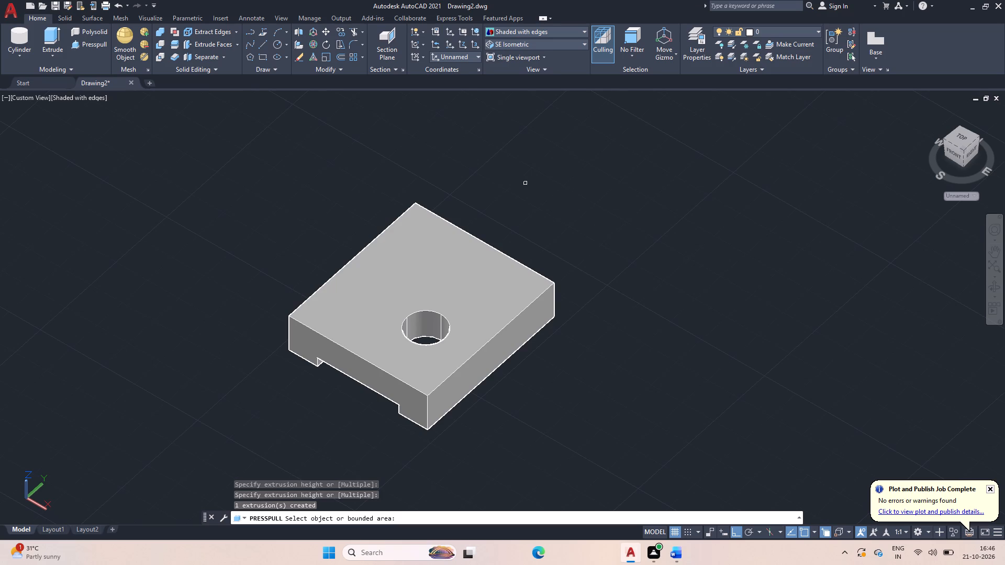
{"action": "key", "text": "Escape"}
{"action": "key", "text": "Escape"}
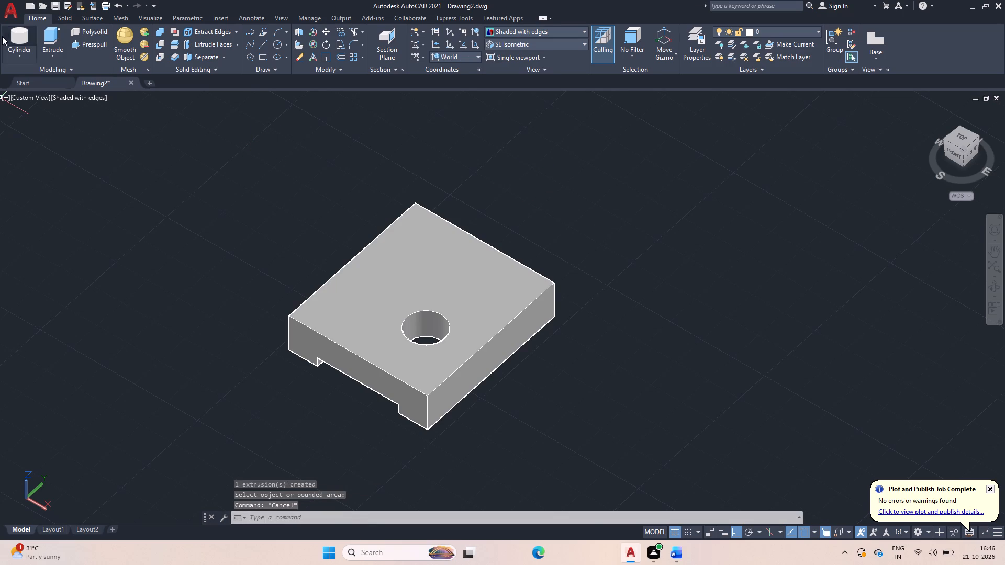
Create a box from the top face's back-left corner, extending backwards, with length 36, width 64 and height -12.
{"action": "left_click", "coordinate": [15, 56]}
{"action": "left_click", "coordinate": [24, 79]}
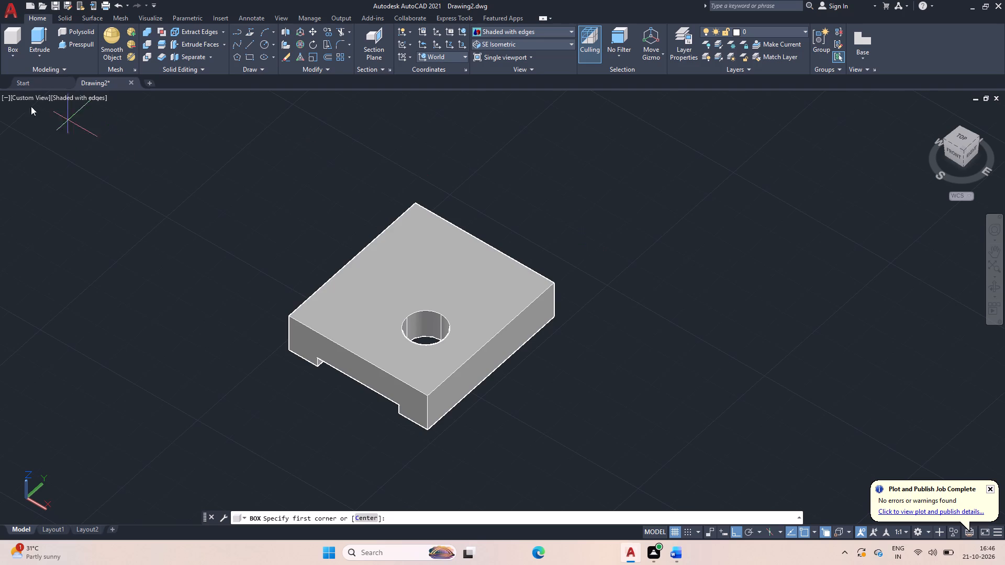
{"action": "left_click", "coordinate": [417, 202]}
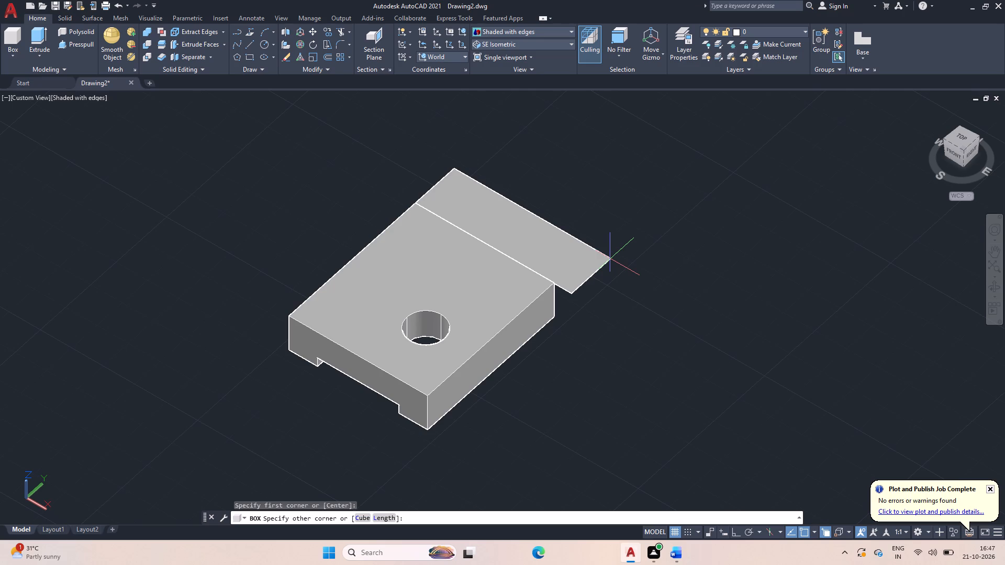
{"action": "key", "text": "p"}
{"action": "key", "text": "BackSpace"}
{"action": "type", "text": "L"}
{"action": "key", "text": "space"}
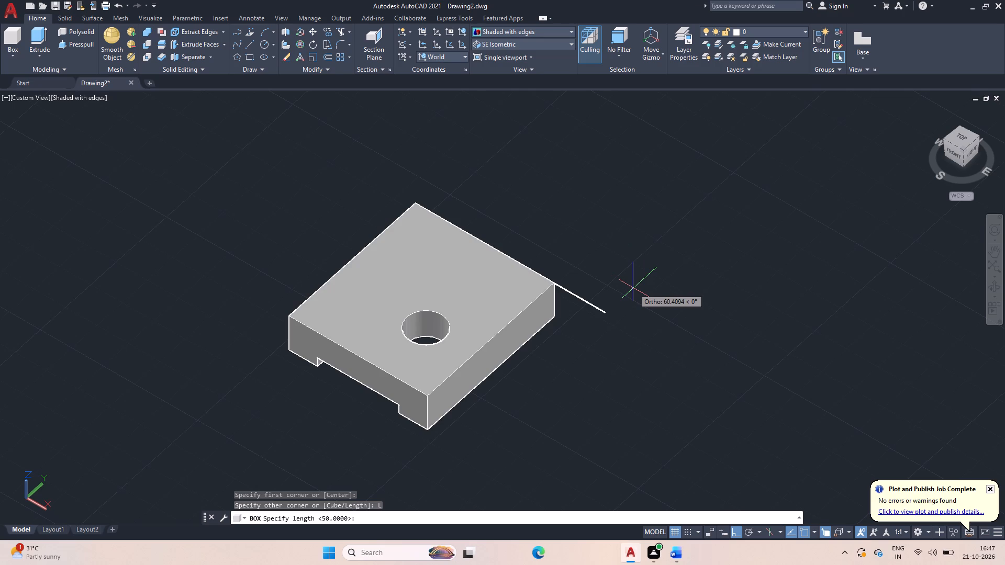
{"action": "type", "text": "36"}
{"action": "key", "text": "Return"}
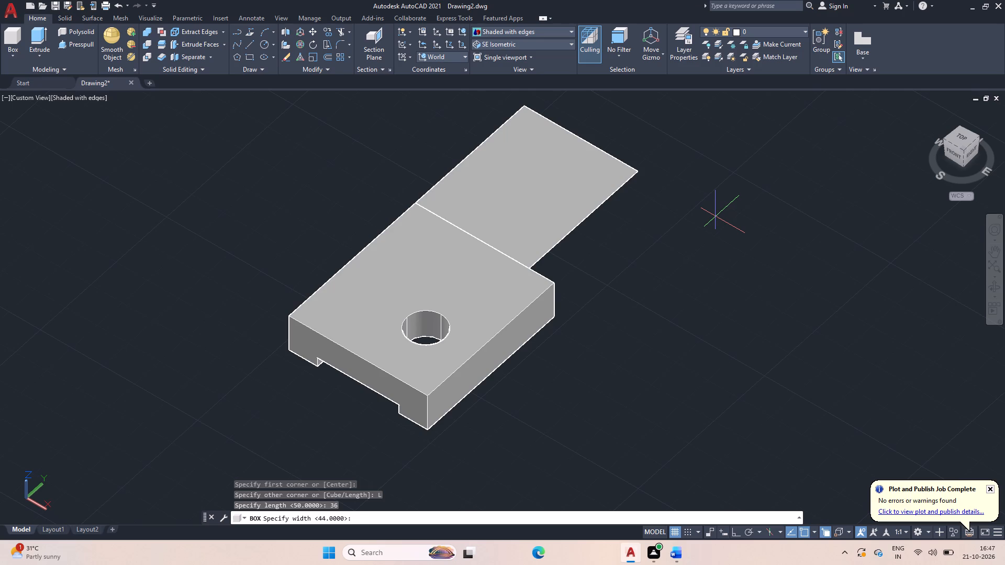
{"action": "type", "text": "64"}
{"action": "key", "text": "Return"}
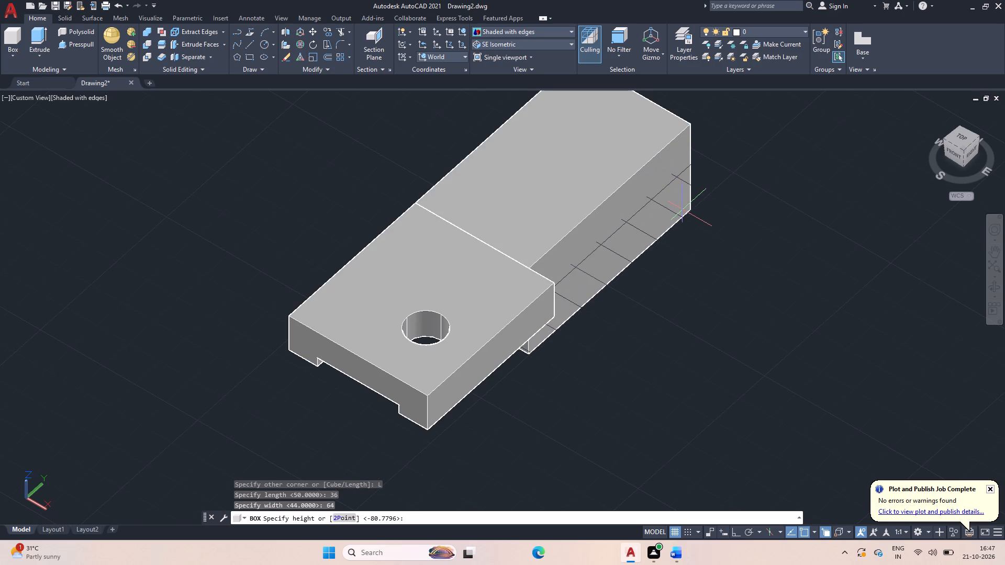
{"action": "type", "text": "12"}
{"action": "key", "text": "Left"}
{"action": "key", "text": "Left"}
{"action": "key", "text": "minus"}
{"action": "key", "text": "Return"}
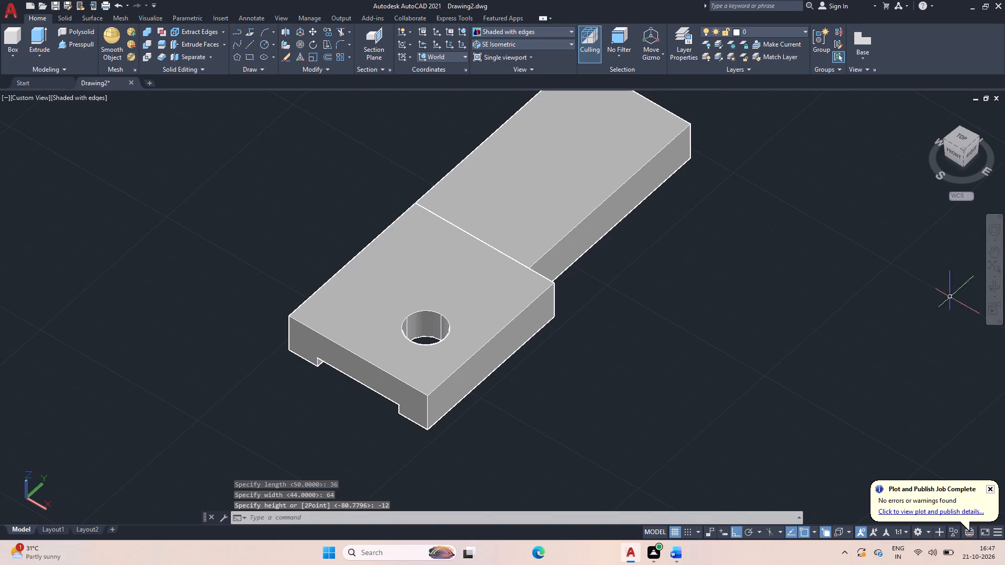
Inspect the two adjoining boxes, the hole and the underside slot from several orbit angles.
{"action": "left_click", "coordinate": [992, 287]}
{"action": "left_click_drag", "start_coordinate": [914, 297], "coordinate": [775, 309]}
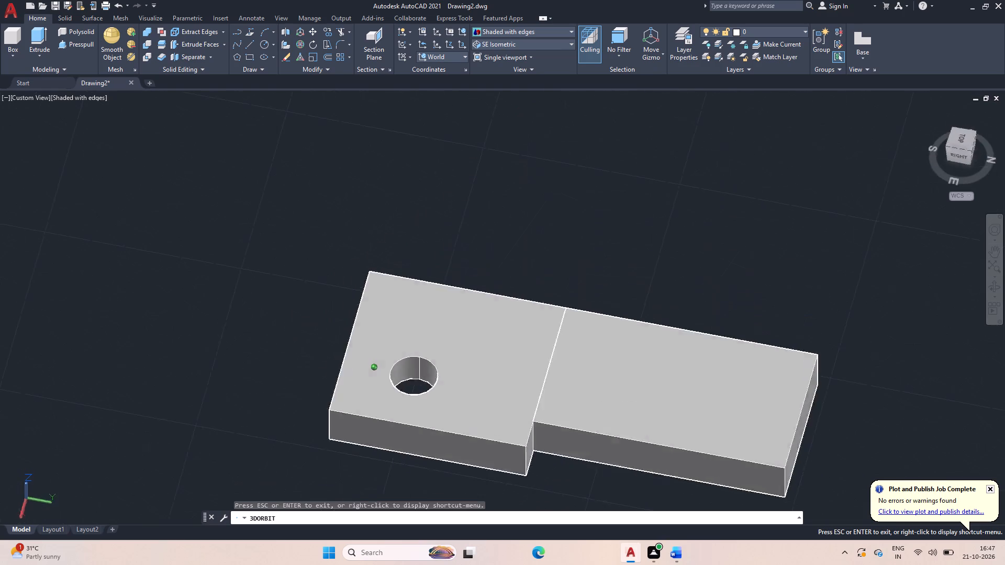
{"action": "left_click_drag", "start_coordinate": [775, 309], "coordinate": [762, 302]}
{"action": "left_click_drag", "start_coordinate": [789, 288], "coordinate": [789, 248]}
{"action": "left_click_drag", "start_coordinate": [763, 337], "coordinate": [819, 332]}
{"action": "middle_click_drag", "start_coordinate": [861, 410], "coordinate": [718, 390]}
{"action": "left_click_drag", "start_coordinate": [711, 423], "coordinate": [713, 432]}
{"action": "left_click_drag", "start_coordinate": [639, 446], "coordinate": [633, 538]}
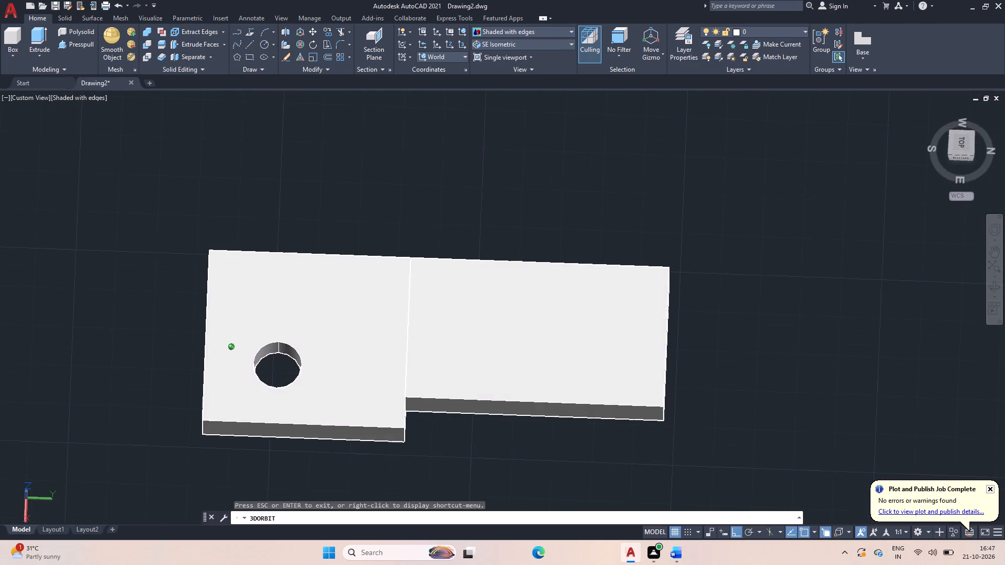
{"action": "left_click_drag", "start_coordinate": [633, 538], "coordinate": [714, 323]}
{"action": "left_click_drag", "start_coordinate": [714, 323], "coordinate": [722, 411]}
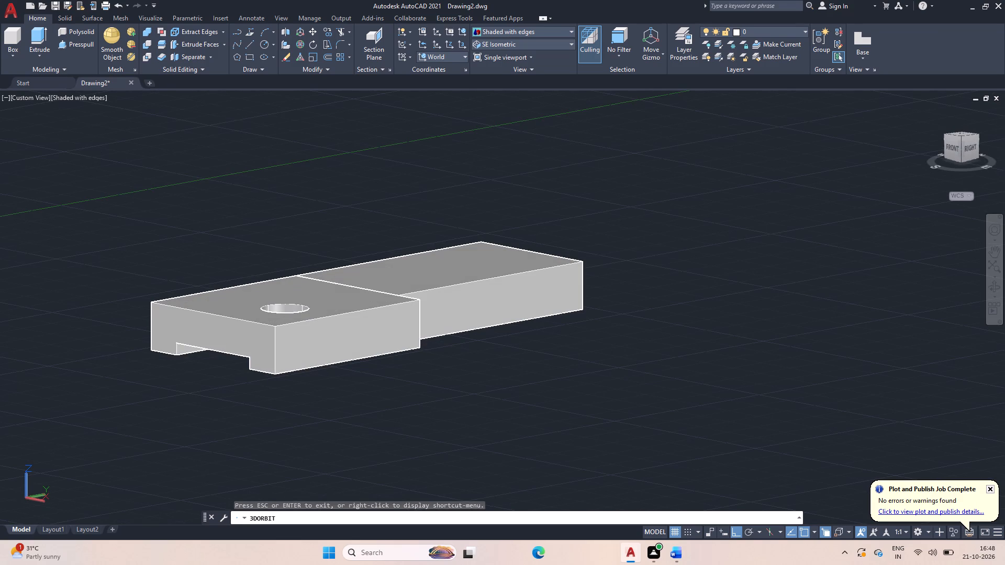
{"action": "left_click_drag", "start_coordinate": [654, 337], "coordinate": [621, 376]}
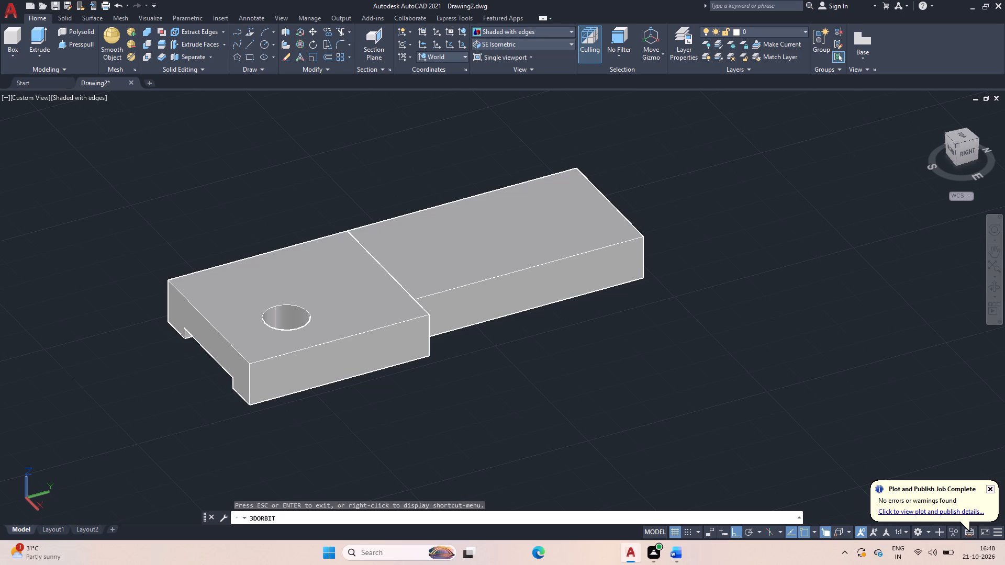
{"action": "key", "text": "grave"}
{"action": "key", "text": "Escape"}
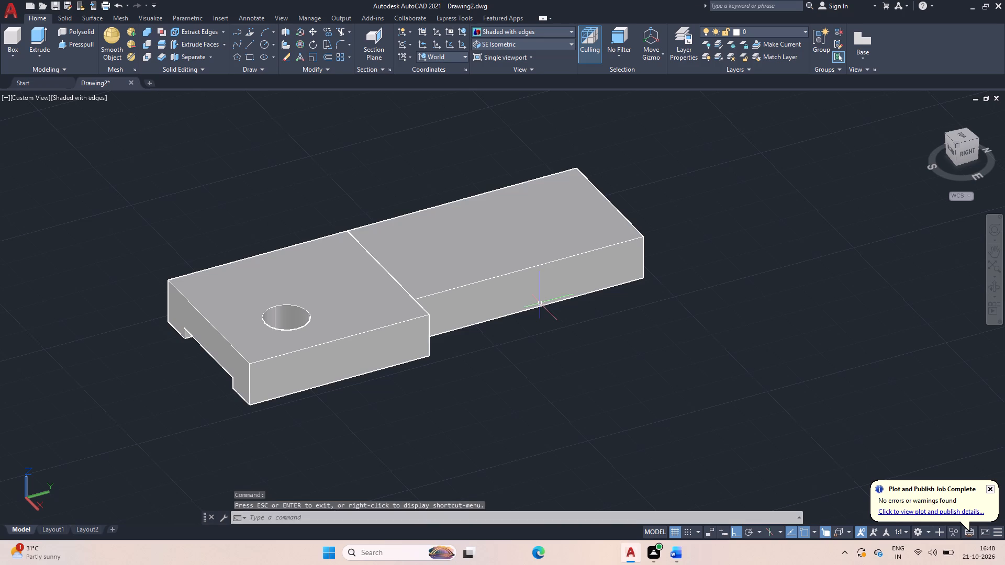
Create a box from the middle box's top back-left corner, extending backwards, with length 50, width 44 and height -12.
{"action": "left_click", "coordinate": [13, 35]}
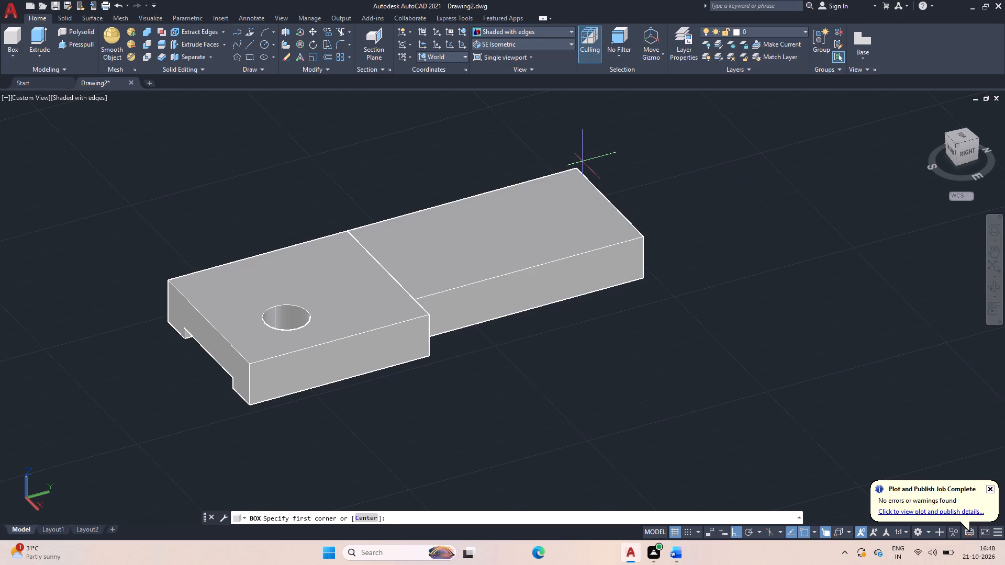
{"action": "left_click", "coordinate": [577, 169]}
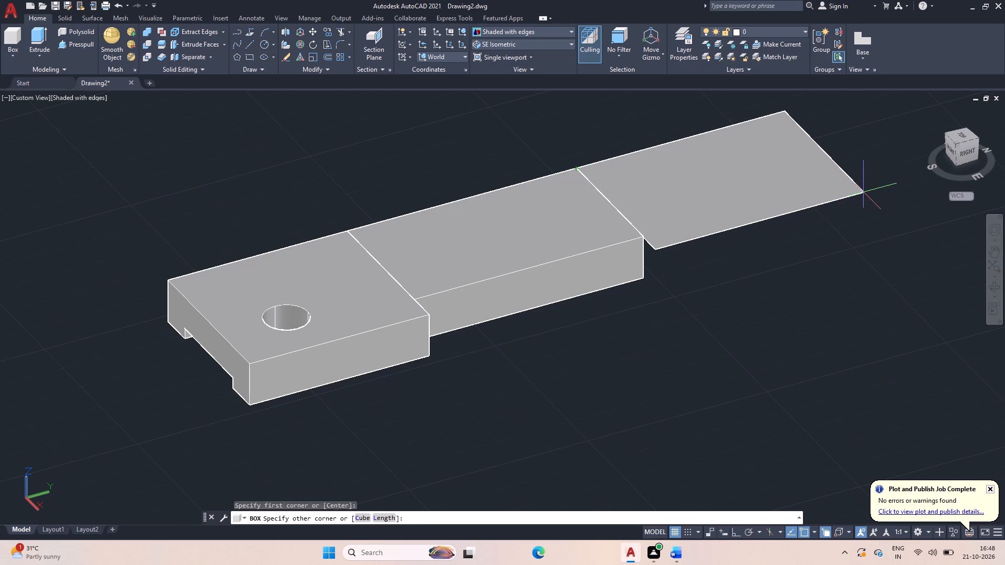
{"action": "type", "text": "L"}
{"action": "key", "text": "space"}
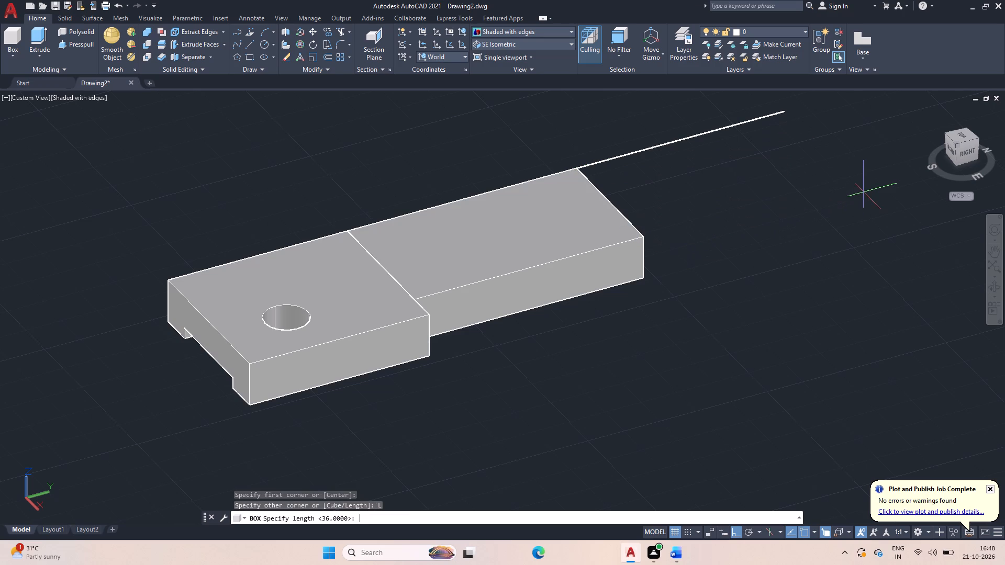
{"action": "type", "text": "50"}
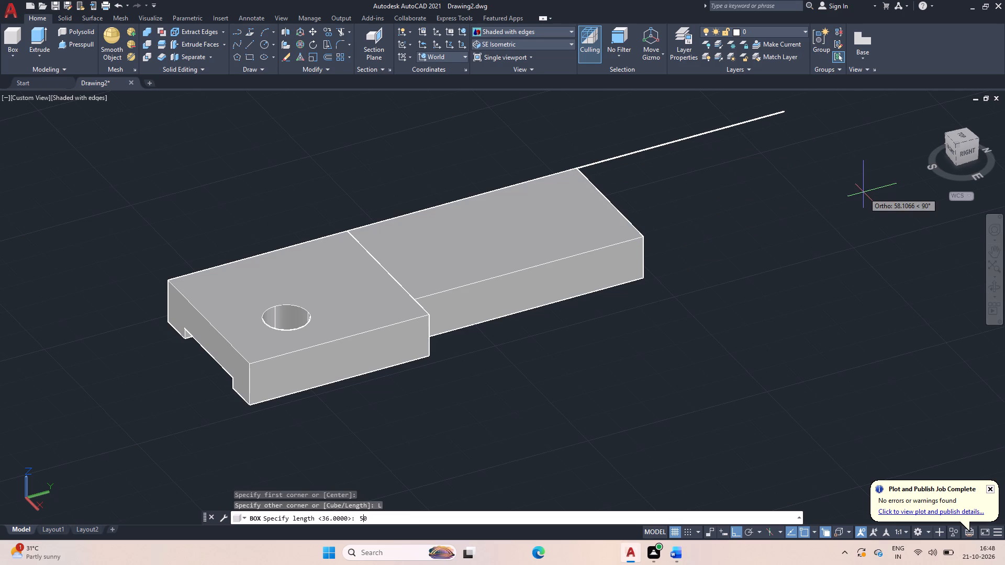
{"action": "key", "text": "Return"}
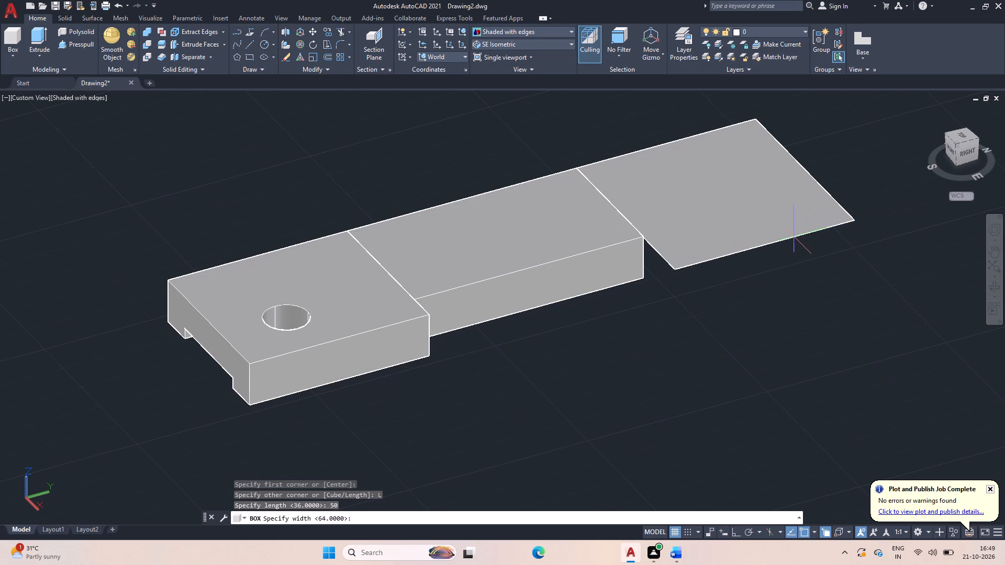
{"action": "type", "text": "44"}
{"action": "key", "text": "Return"}
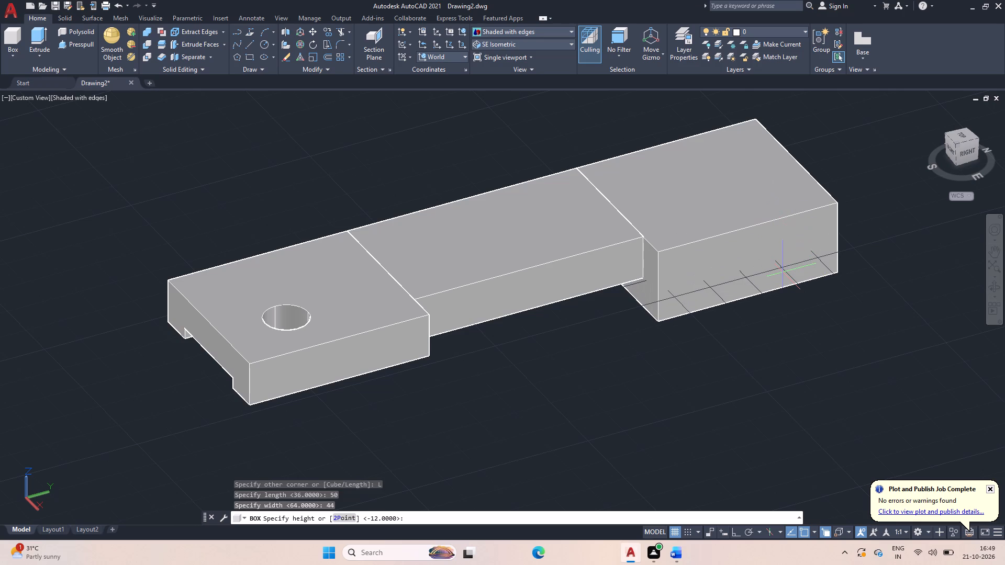
{"action": "key", "text": "Return"}
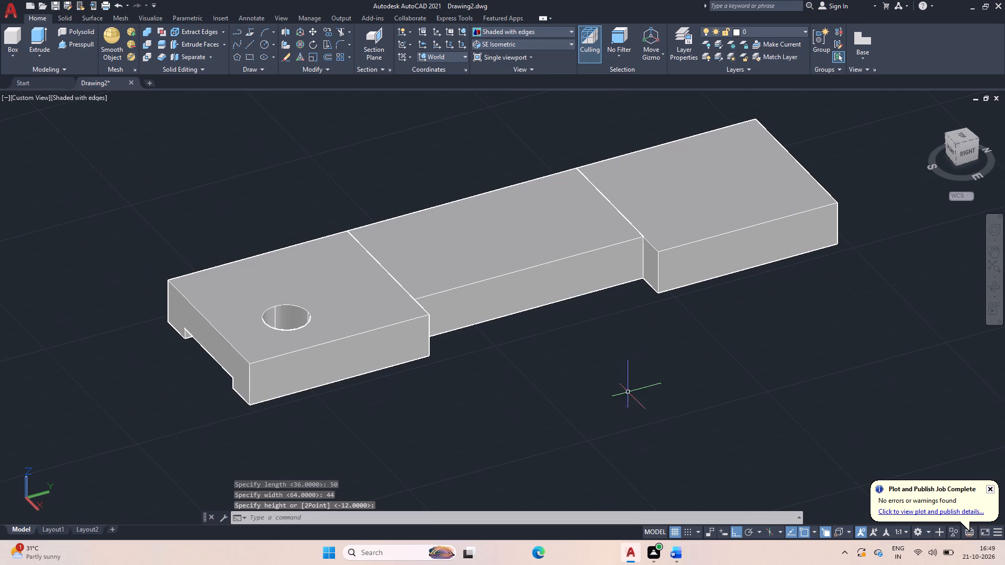
Presspull the slot's end profile back through the middle box and the new end box to continue the underside slot.
{"action": "left_click", "coordinate": [989, 290]}
{"action": "left_click_drag", "start_coordinate": [819, 394], "coordinate": [804, 310]}
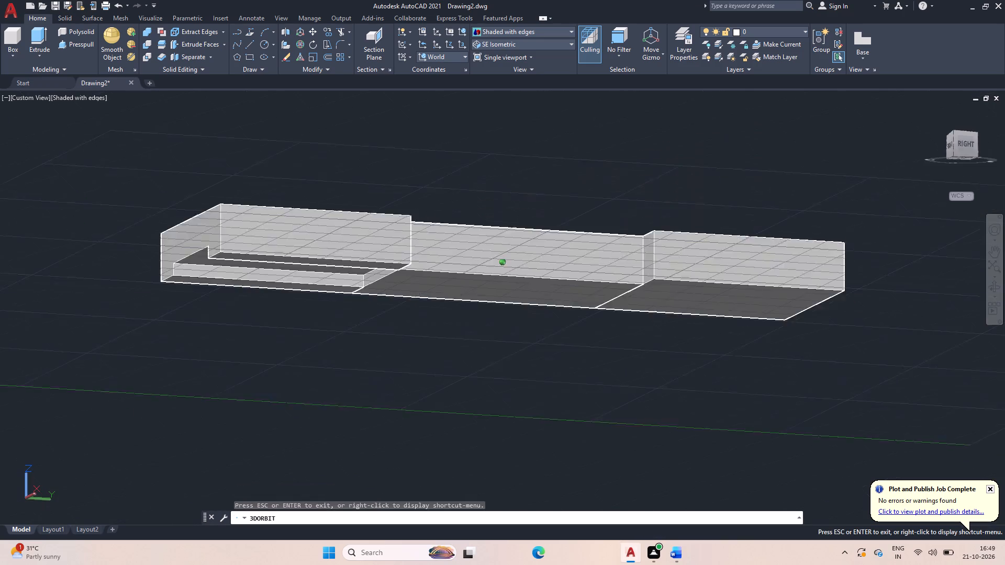
{"action": "left_click_drag", "start_coordinate": [804, 310], "coordinate": [876, 310]}
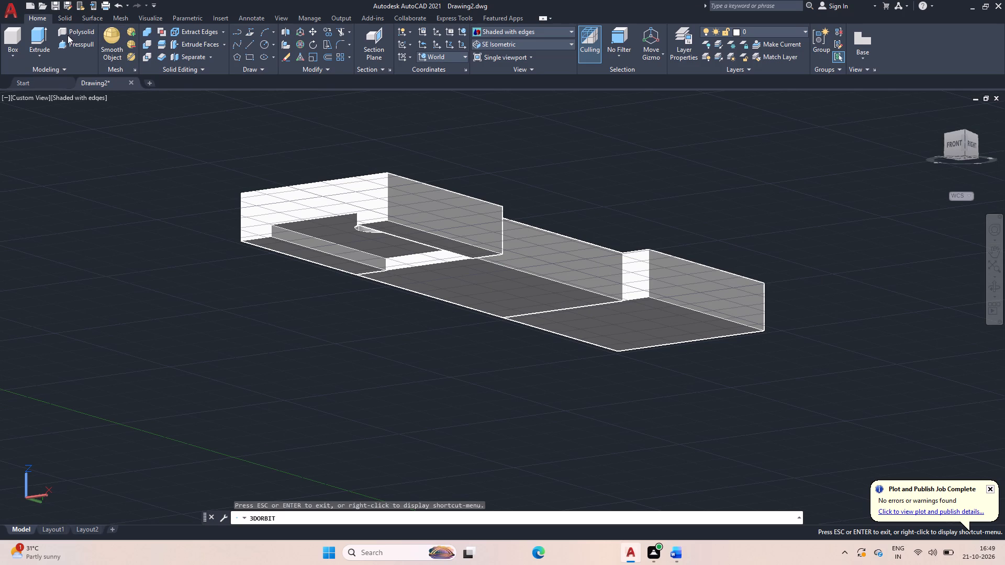
{"action": "left_click", "coordinate": [75, 42]}
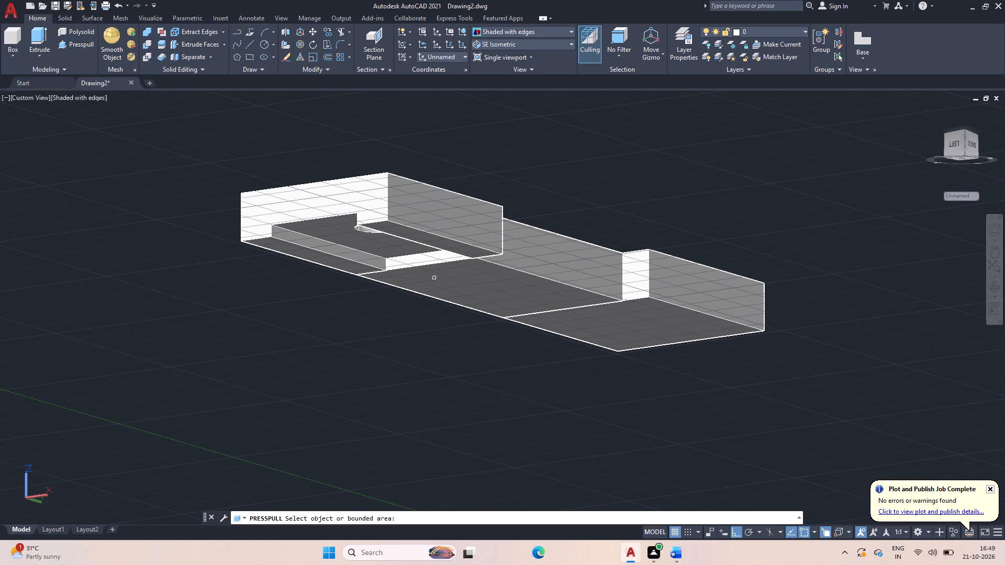
{"action": "left_click", "coordinate": [429, 259]}
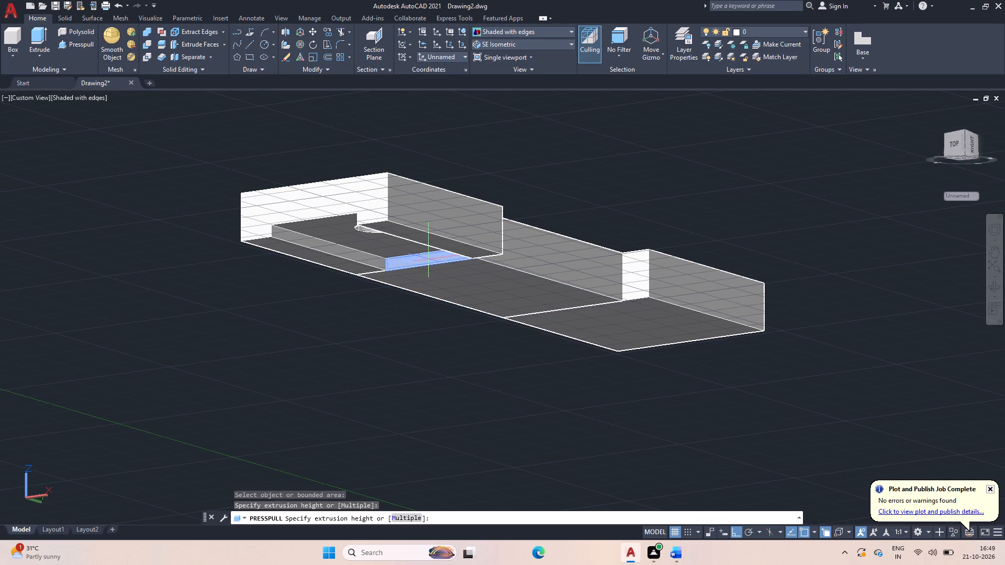
{"action": "left_click", "coordinate": [797, 333]}
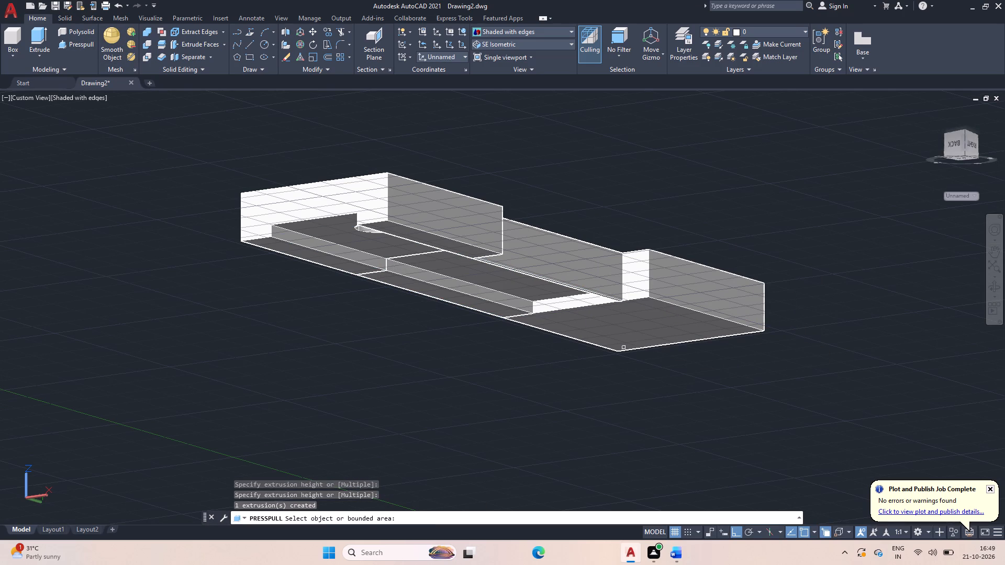
{"action": "left_click", "coordinate": [575, 299]}
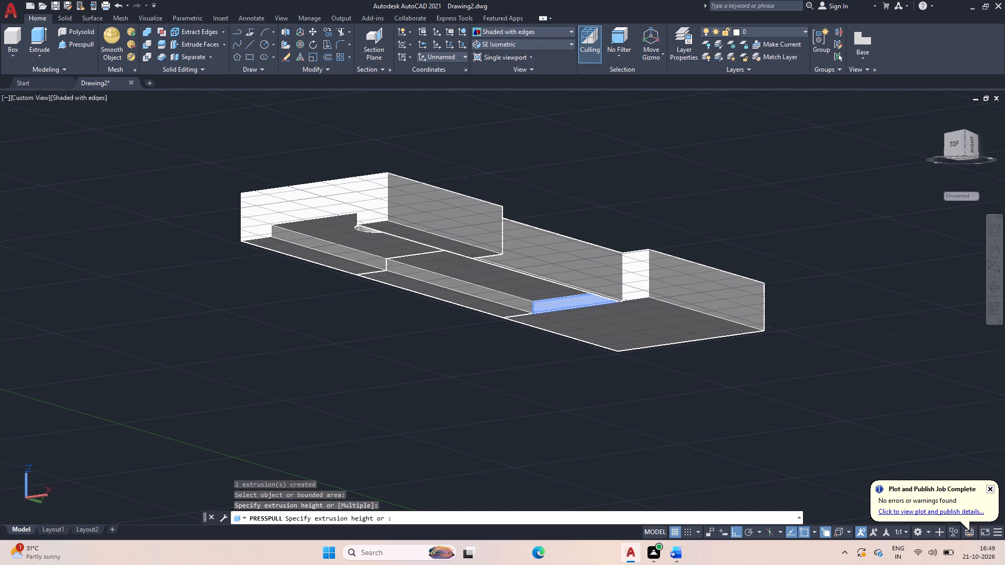
{"action": "left_click", "coordinate": [798, 345]}
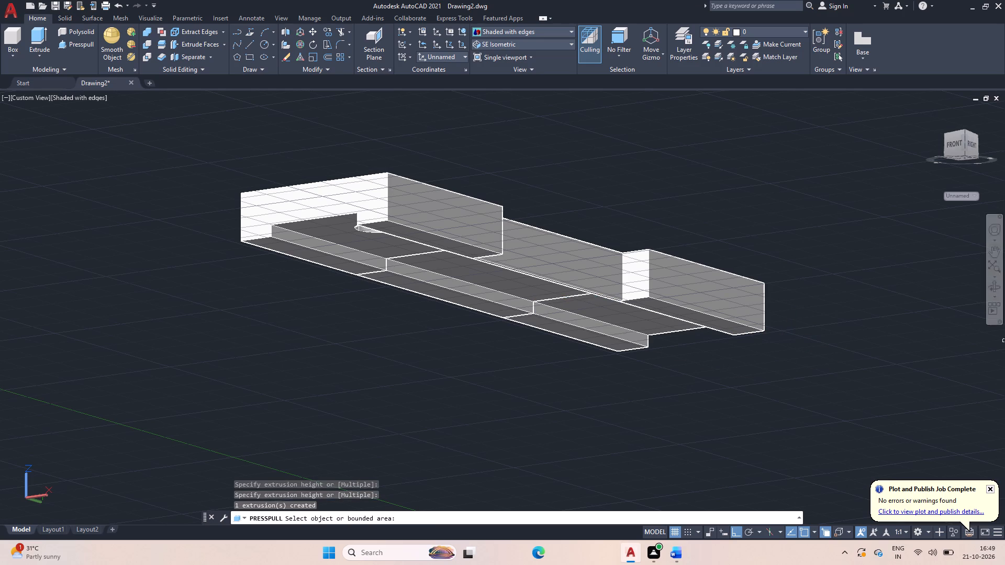
Draw a vertical line 36 up from the midpoint of the bottom edge on the middle box's right side face.
{"action": "left_click", "coordinate": [989, 287]}
{"action": "left_click_drag", "start_coordinate": [837, 309], "coordinate": [768, 398]}
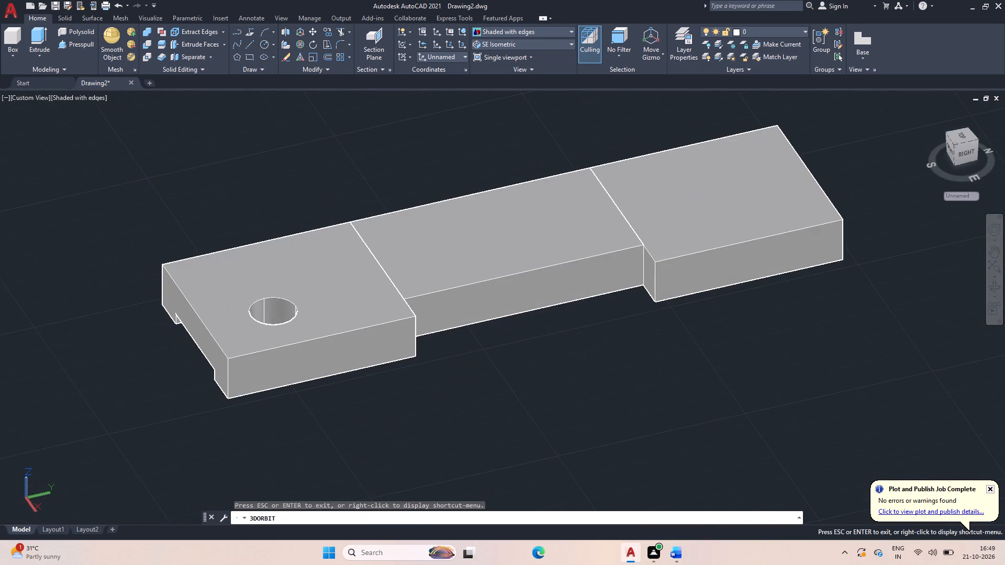
{"action": "left_click_drag", "start_coordinate": [733, 388], "coordinate": [623, 367]}
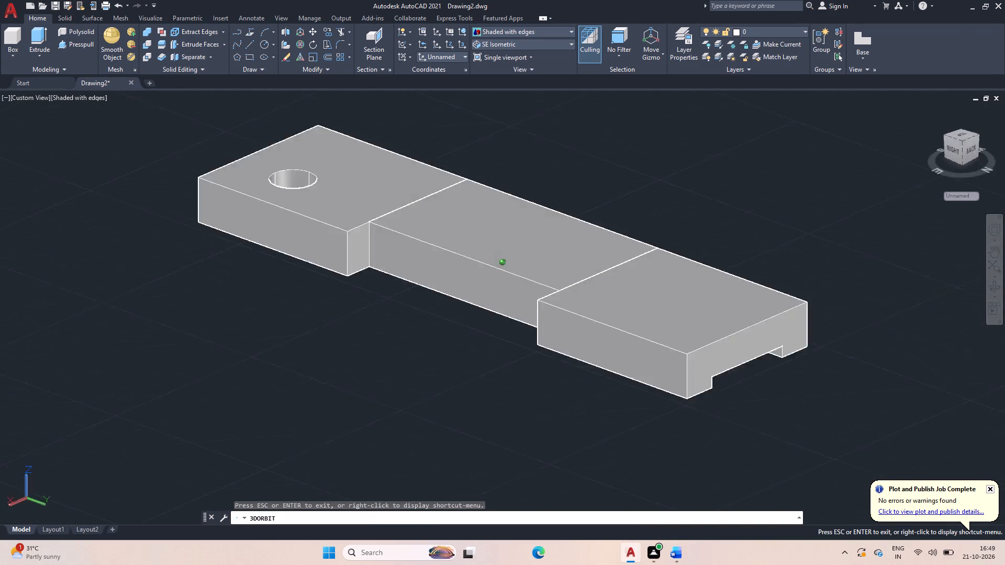
{"action": "left_click_drag", "start_coordinate": [623, 367], "coordinate": [724, 401]}
{"action": "left_click_drag", "start_coordinate": [624, 380], "coordinate": [640, 391]}
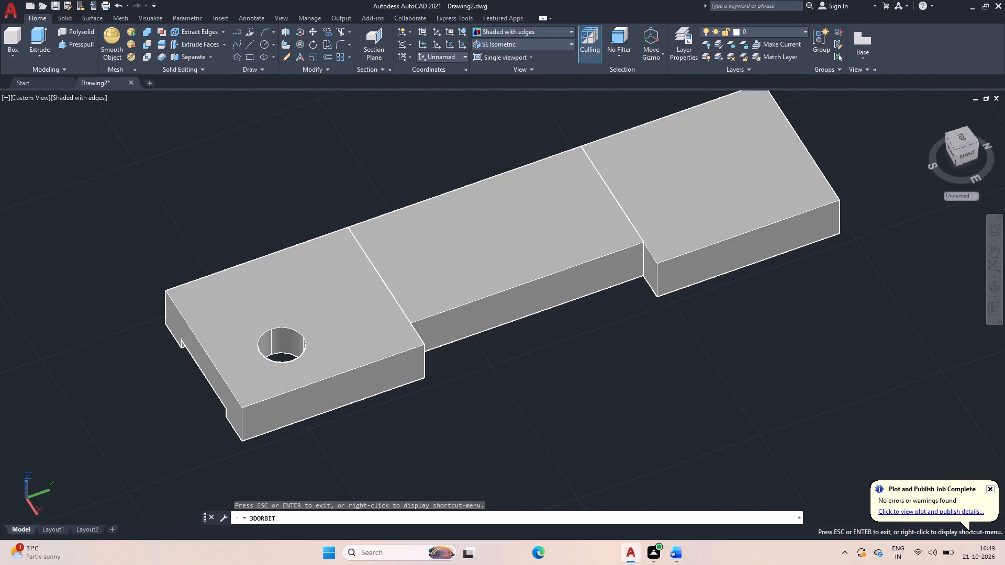
{"action": "key", "text": "Escape"}
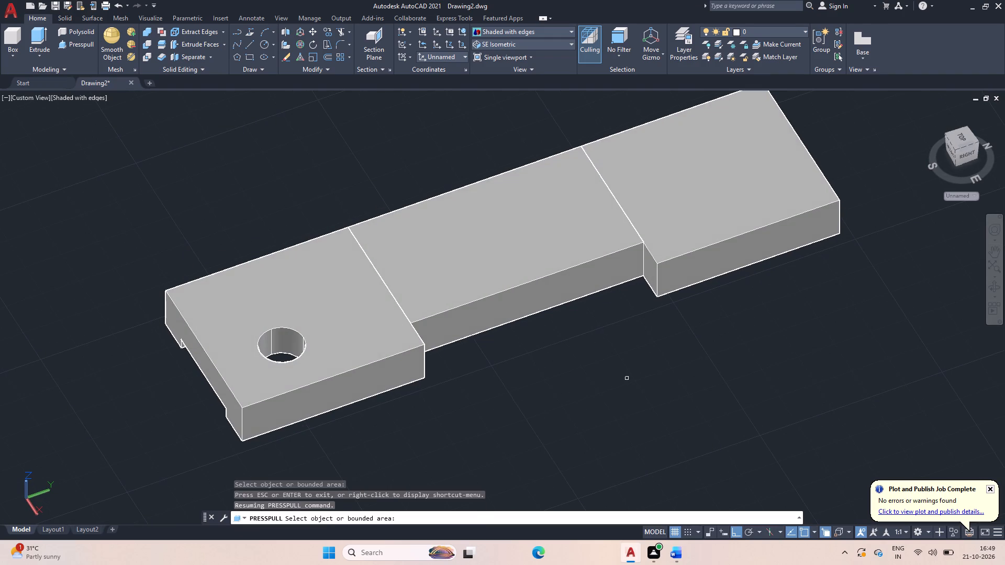
{"action": "type", "text": "L"}
{"action": "key", "text": "space"}
{"action": "key", "text": "space"}
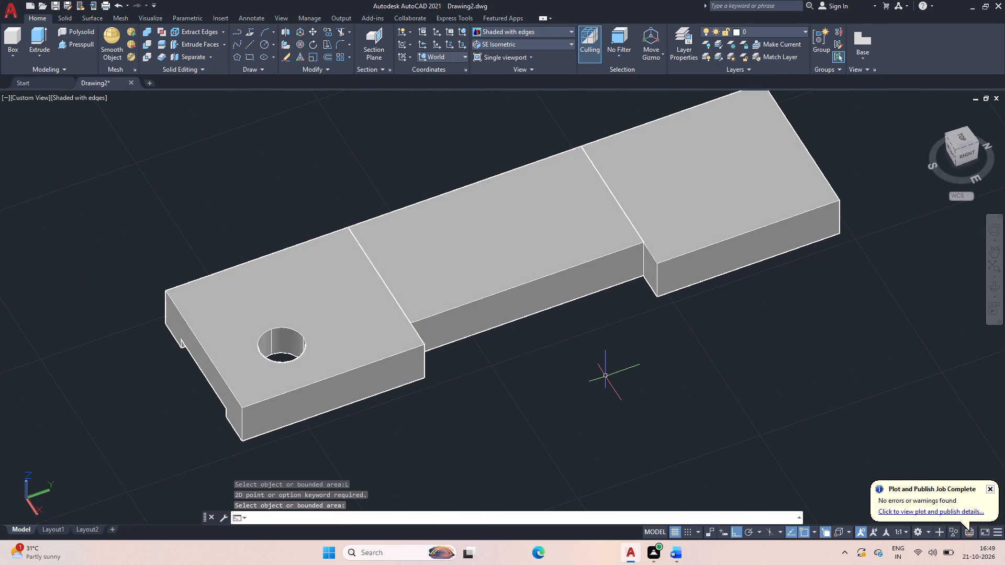
{"action": "type", "text": "L"}
{"action": "key", "text": "space"}
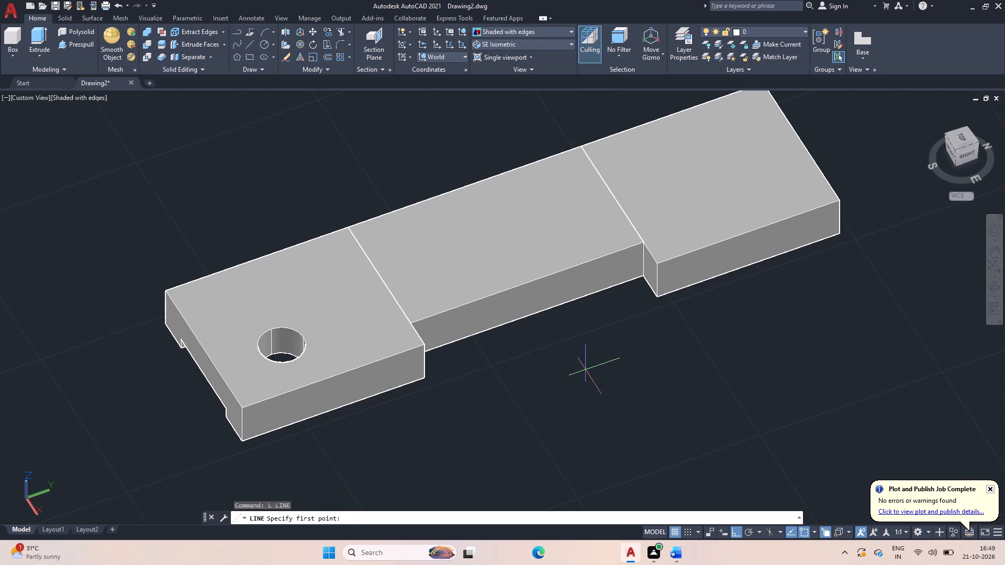
{"action": "left_click", "coordinate": [529, 314]}
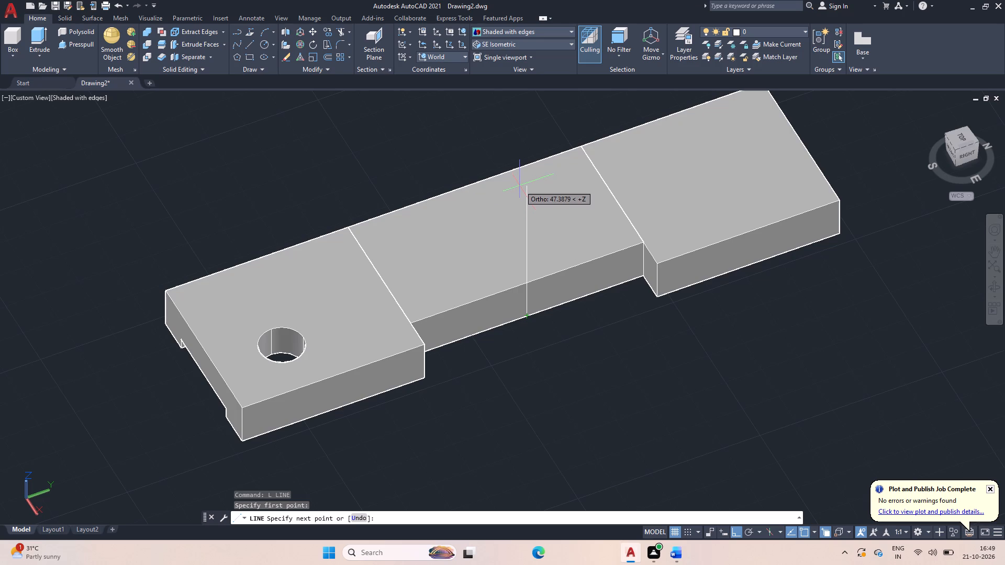
{"action": "type", "text": "36"}
{"action": "key", "text": "Return"}
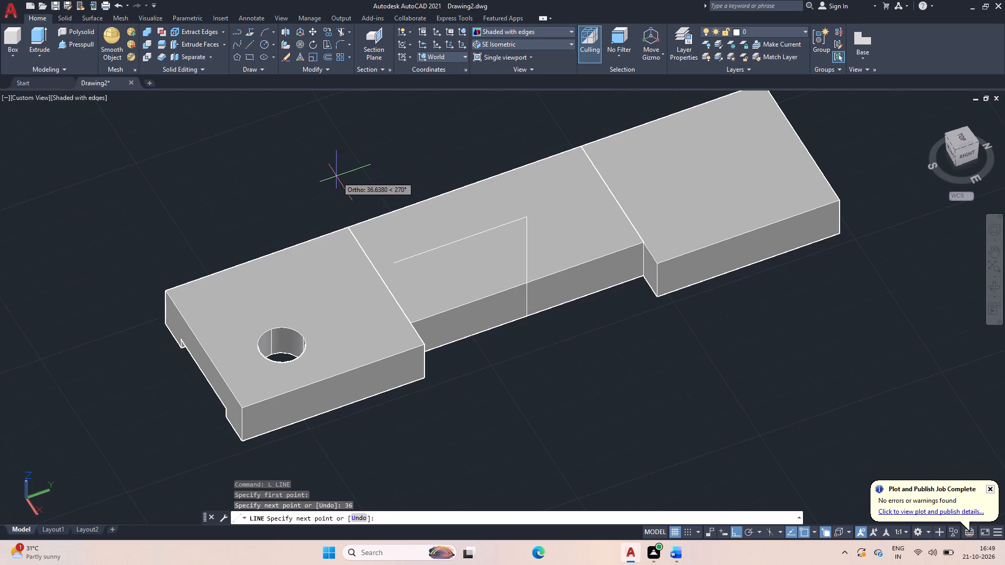
{"action": "key", "text": "Escape"}
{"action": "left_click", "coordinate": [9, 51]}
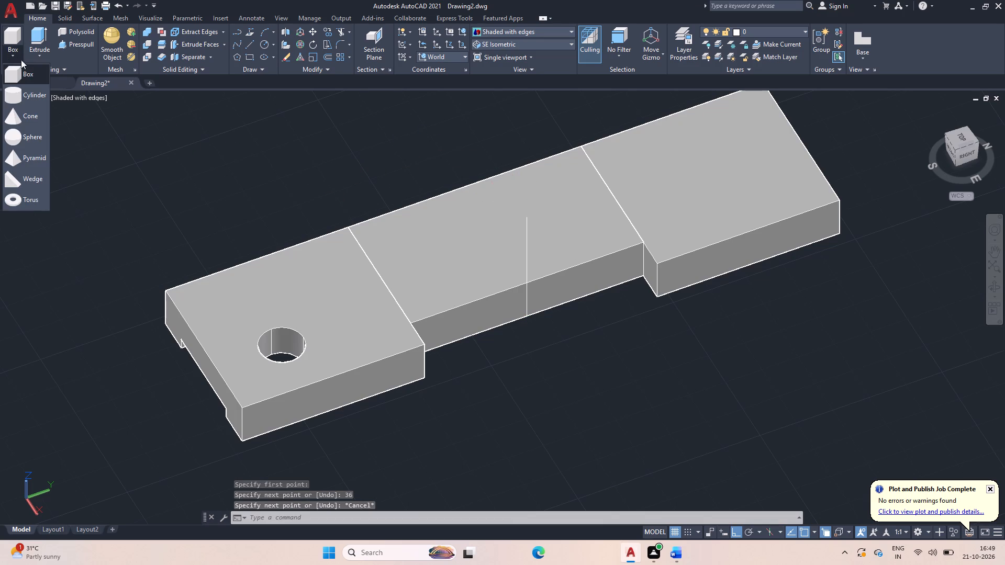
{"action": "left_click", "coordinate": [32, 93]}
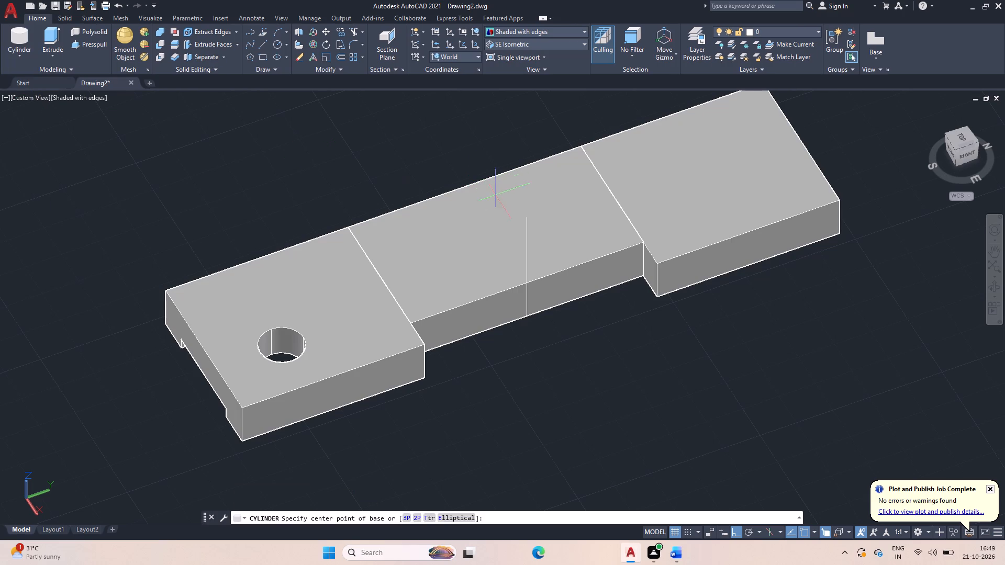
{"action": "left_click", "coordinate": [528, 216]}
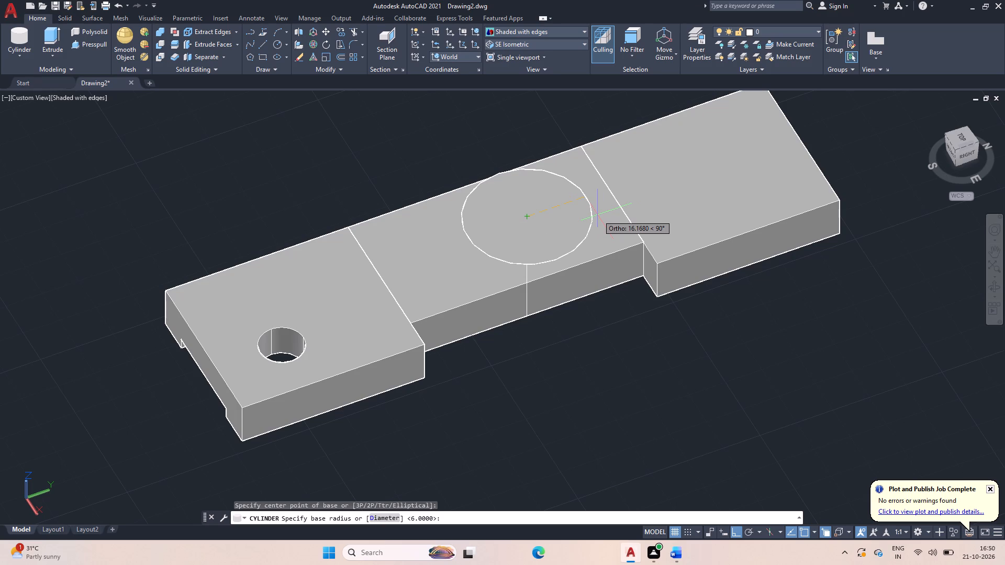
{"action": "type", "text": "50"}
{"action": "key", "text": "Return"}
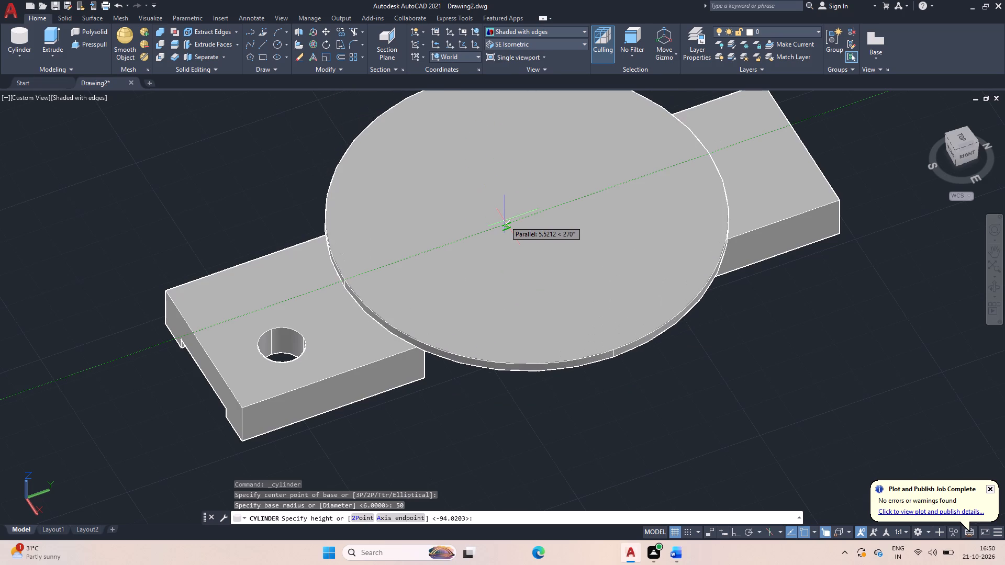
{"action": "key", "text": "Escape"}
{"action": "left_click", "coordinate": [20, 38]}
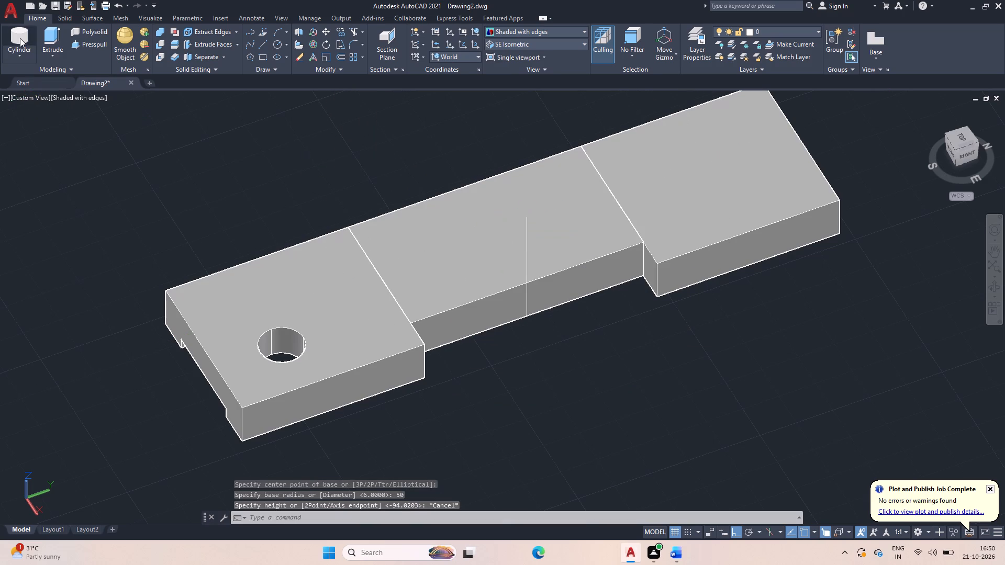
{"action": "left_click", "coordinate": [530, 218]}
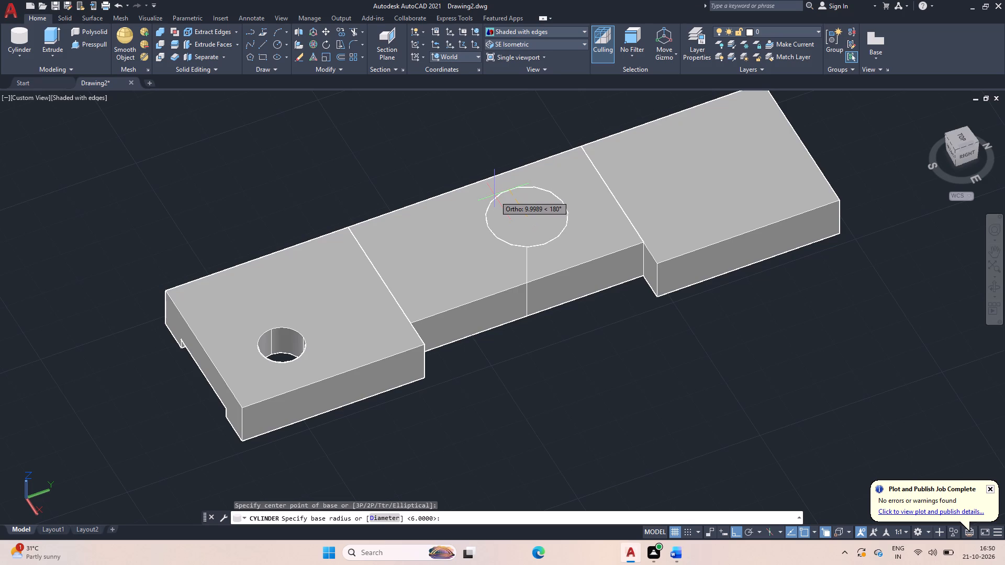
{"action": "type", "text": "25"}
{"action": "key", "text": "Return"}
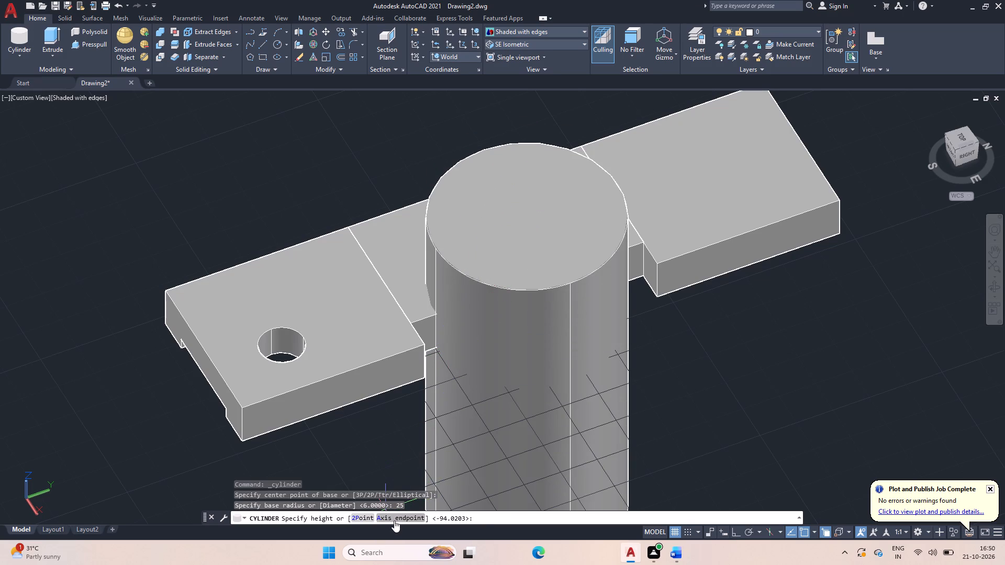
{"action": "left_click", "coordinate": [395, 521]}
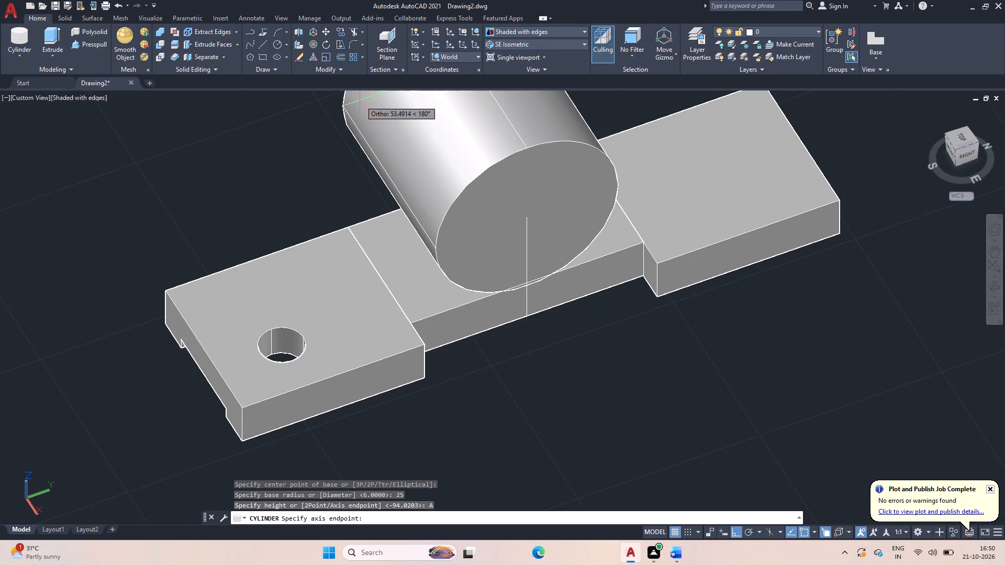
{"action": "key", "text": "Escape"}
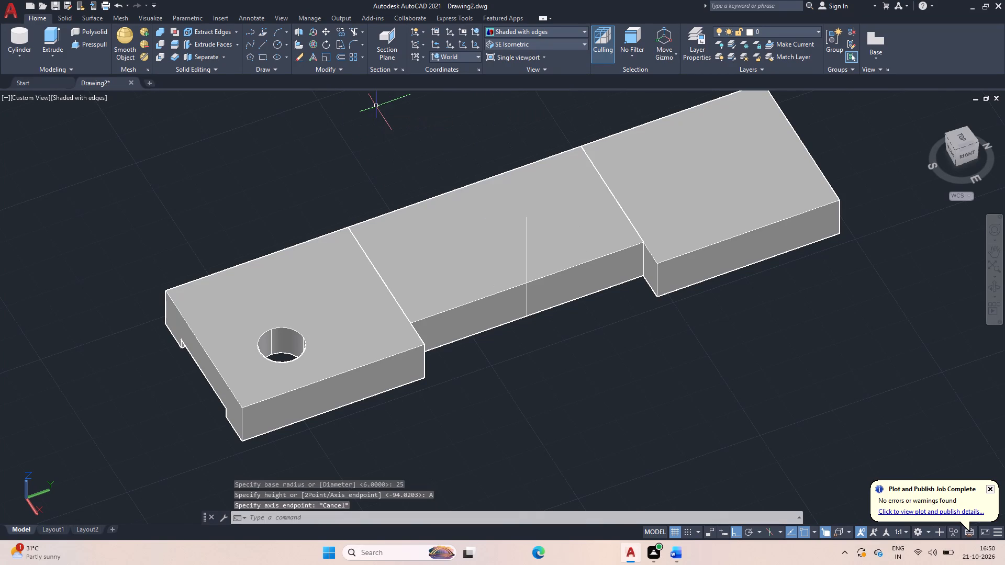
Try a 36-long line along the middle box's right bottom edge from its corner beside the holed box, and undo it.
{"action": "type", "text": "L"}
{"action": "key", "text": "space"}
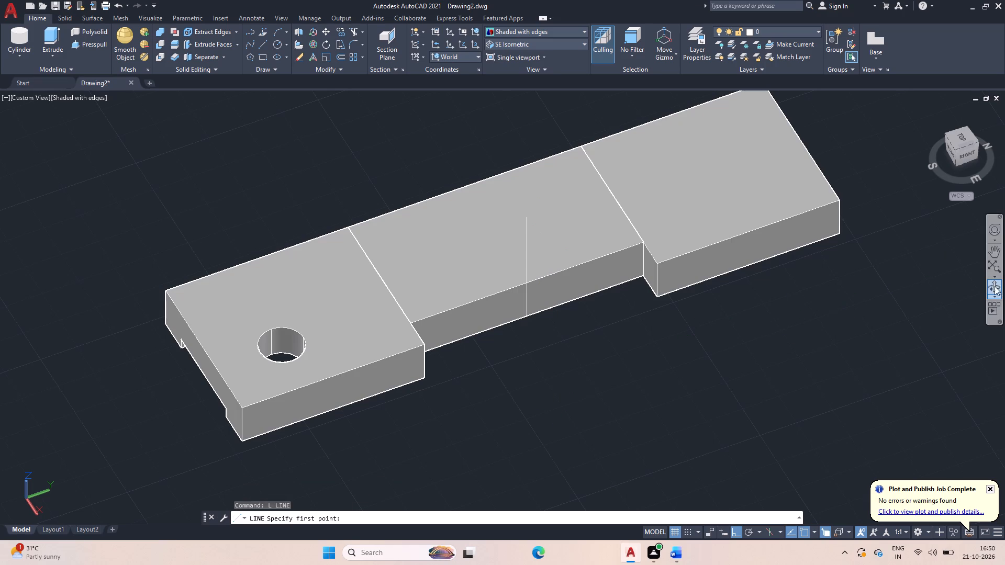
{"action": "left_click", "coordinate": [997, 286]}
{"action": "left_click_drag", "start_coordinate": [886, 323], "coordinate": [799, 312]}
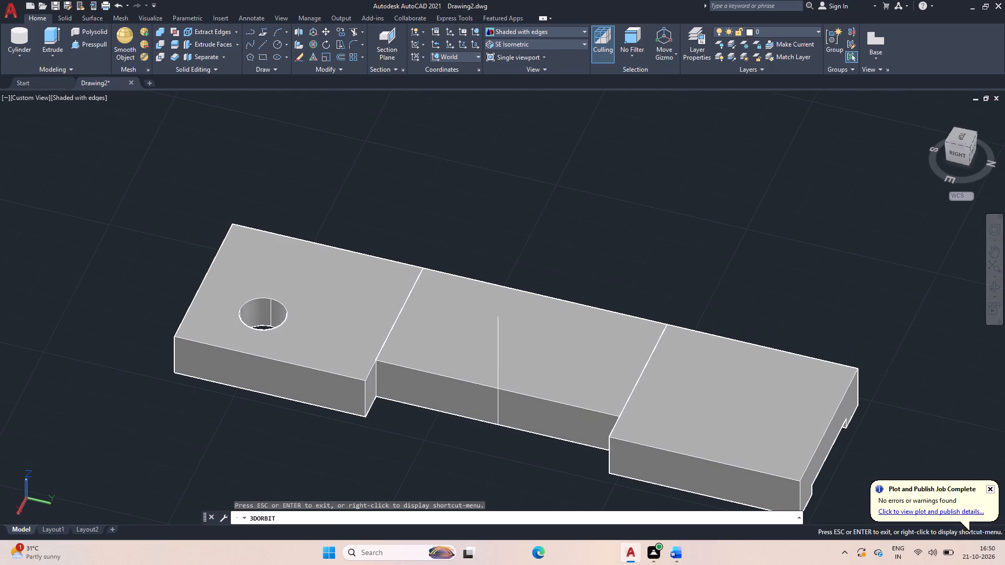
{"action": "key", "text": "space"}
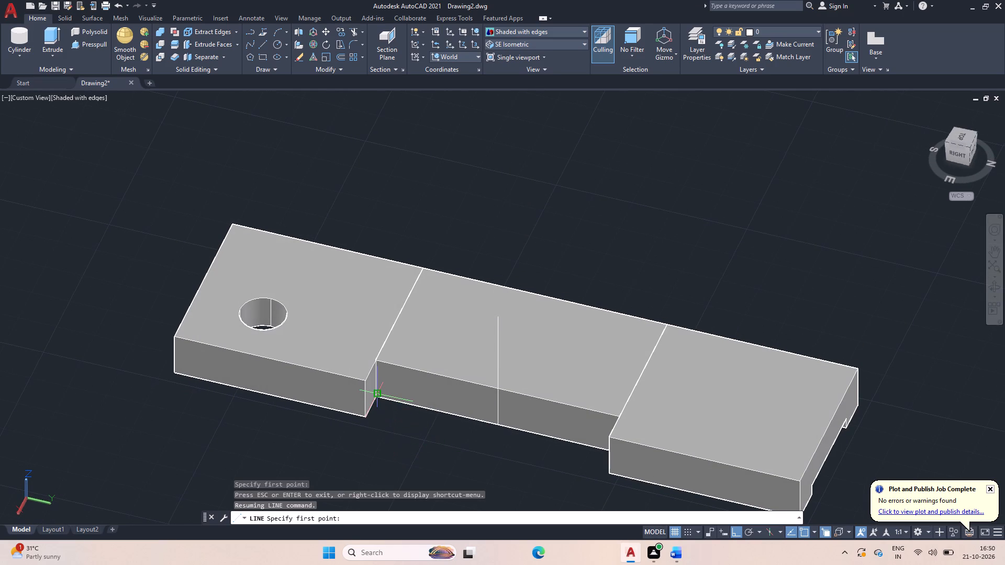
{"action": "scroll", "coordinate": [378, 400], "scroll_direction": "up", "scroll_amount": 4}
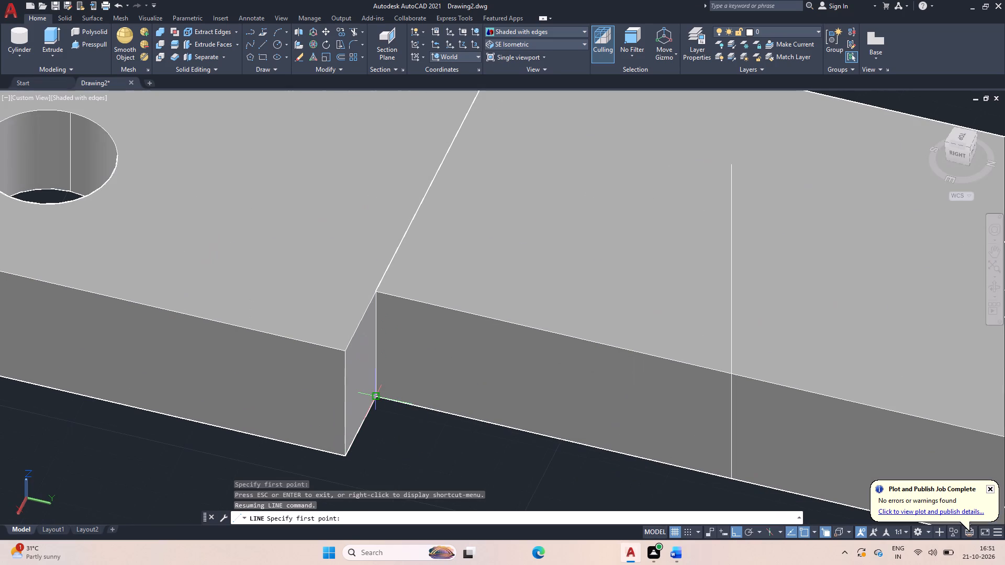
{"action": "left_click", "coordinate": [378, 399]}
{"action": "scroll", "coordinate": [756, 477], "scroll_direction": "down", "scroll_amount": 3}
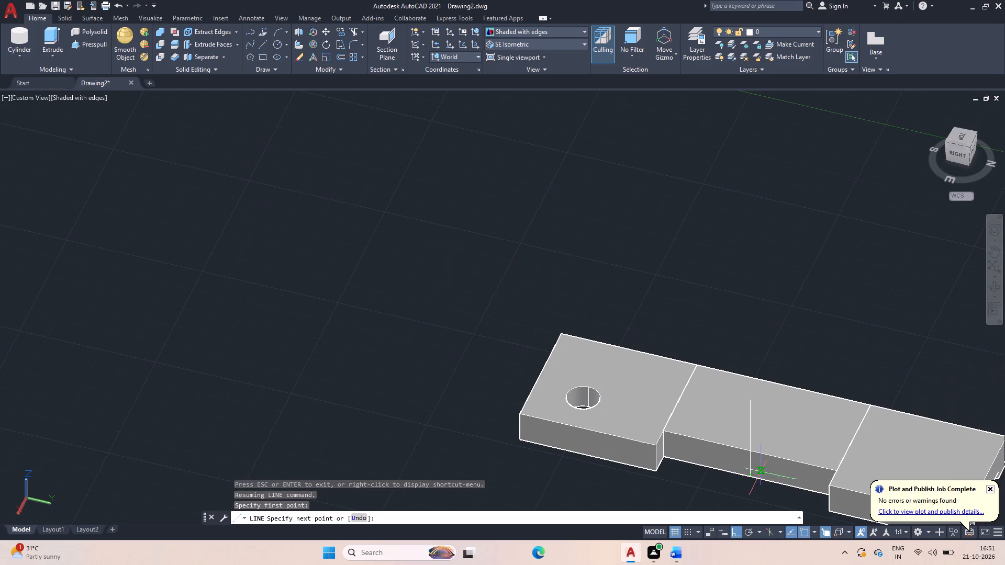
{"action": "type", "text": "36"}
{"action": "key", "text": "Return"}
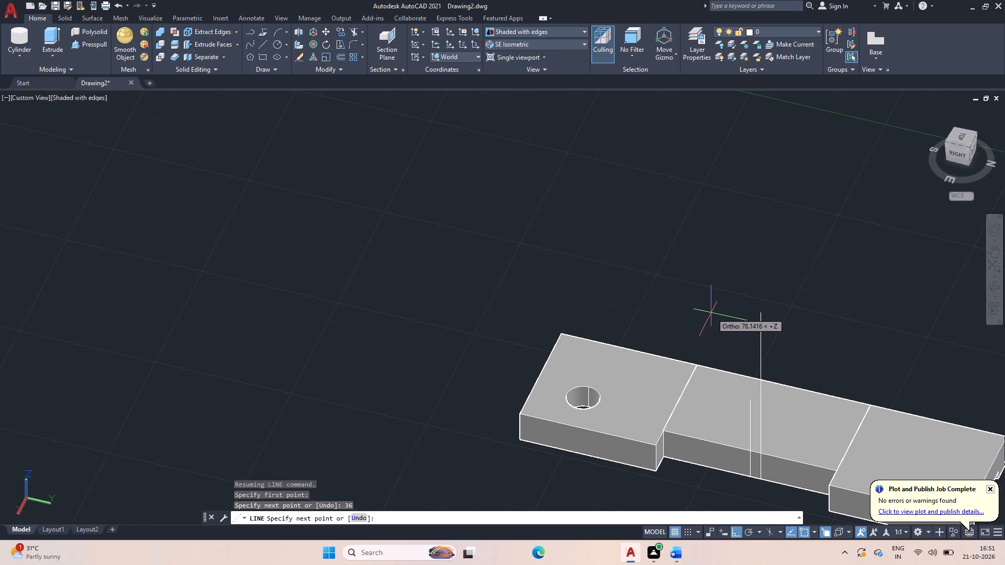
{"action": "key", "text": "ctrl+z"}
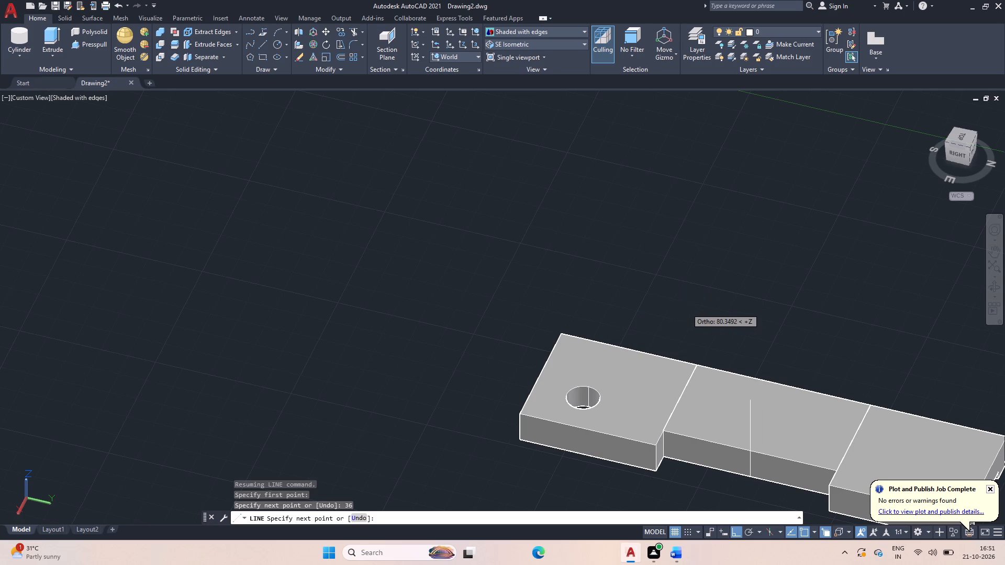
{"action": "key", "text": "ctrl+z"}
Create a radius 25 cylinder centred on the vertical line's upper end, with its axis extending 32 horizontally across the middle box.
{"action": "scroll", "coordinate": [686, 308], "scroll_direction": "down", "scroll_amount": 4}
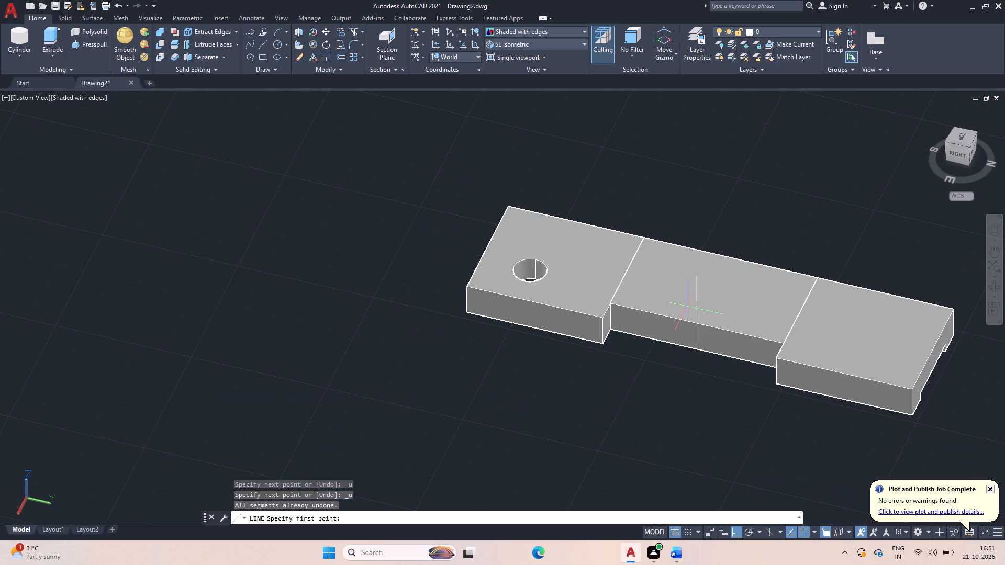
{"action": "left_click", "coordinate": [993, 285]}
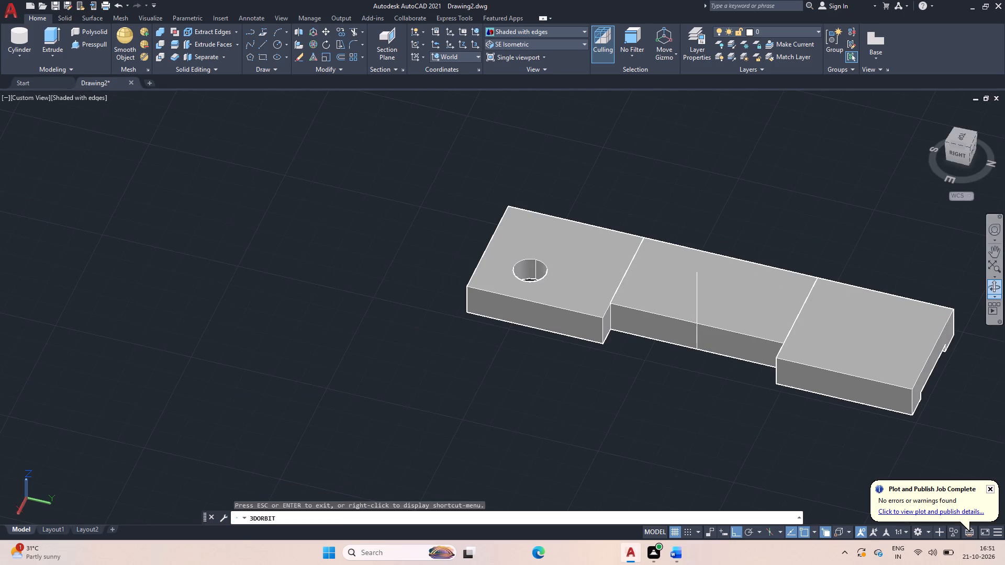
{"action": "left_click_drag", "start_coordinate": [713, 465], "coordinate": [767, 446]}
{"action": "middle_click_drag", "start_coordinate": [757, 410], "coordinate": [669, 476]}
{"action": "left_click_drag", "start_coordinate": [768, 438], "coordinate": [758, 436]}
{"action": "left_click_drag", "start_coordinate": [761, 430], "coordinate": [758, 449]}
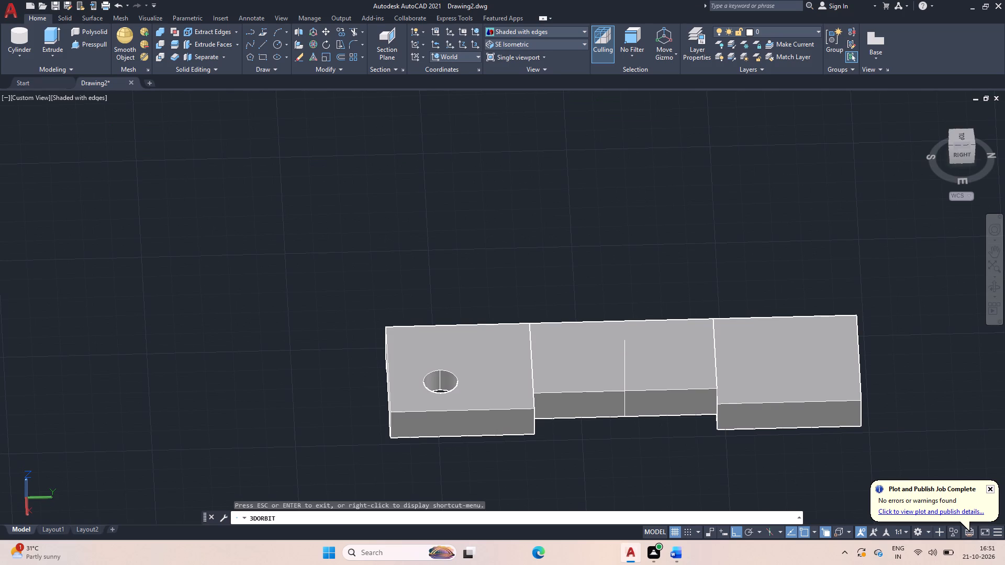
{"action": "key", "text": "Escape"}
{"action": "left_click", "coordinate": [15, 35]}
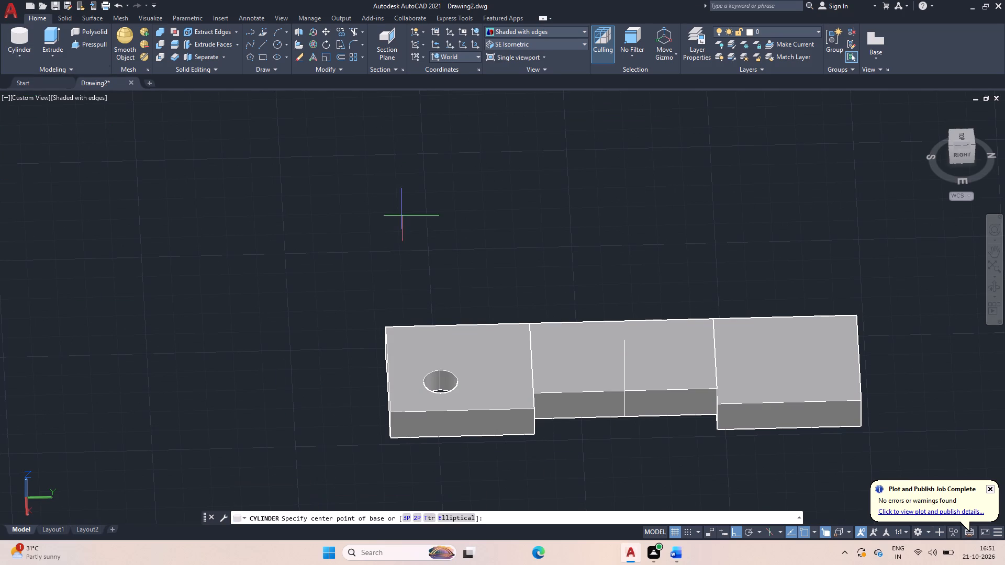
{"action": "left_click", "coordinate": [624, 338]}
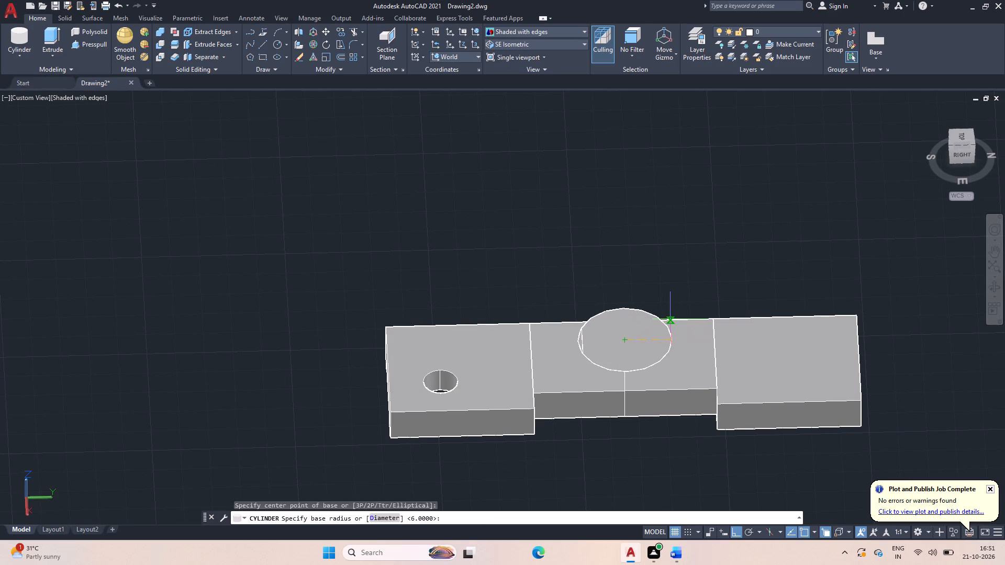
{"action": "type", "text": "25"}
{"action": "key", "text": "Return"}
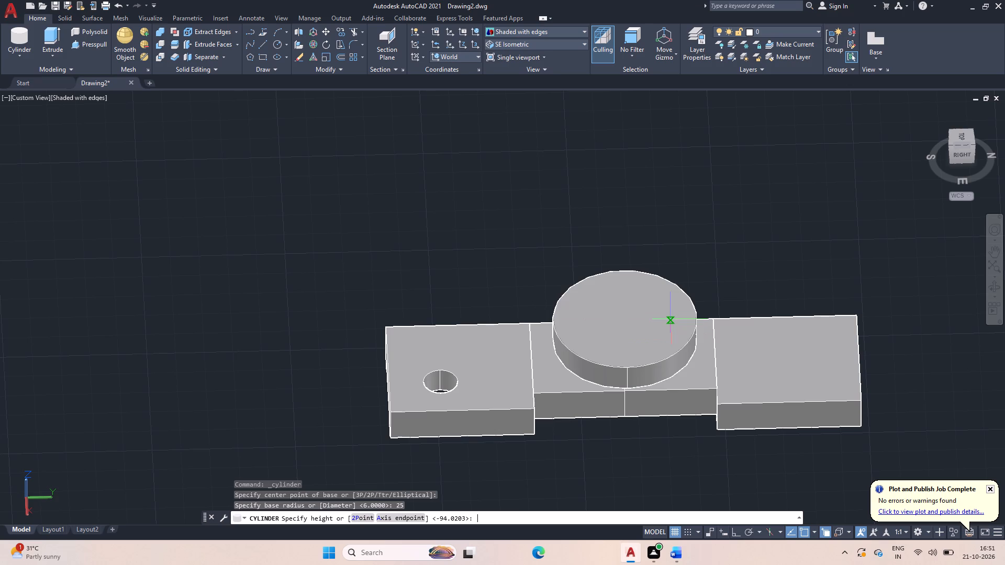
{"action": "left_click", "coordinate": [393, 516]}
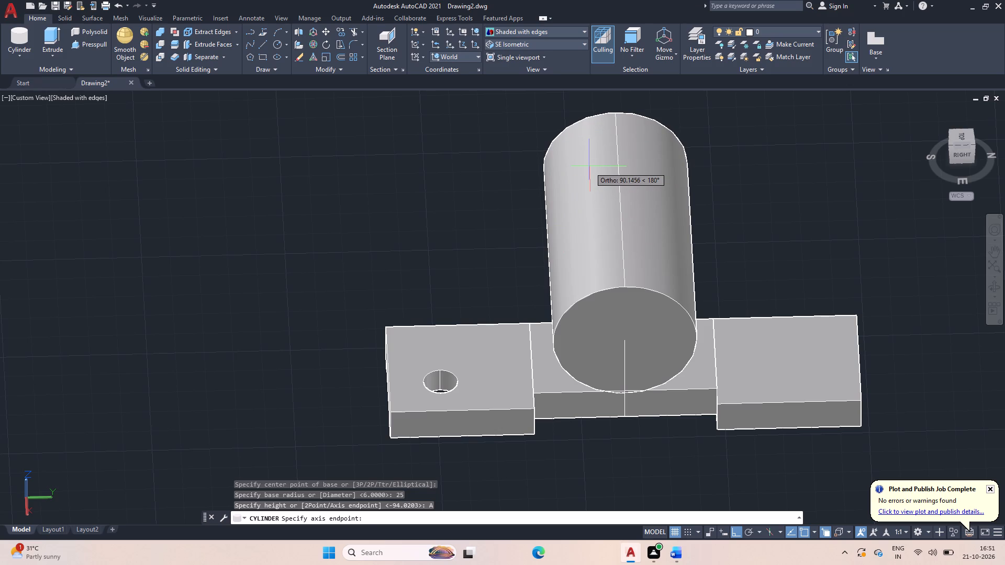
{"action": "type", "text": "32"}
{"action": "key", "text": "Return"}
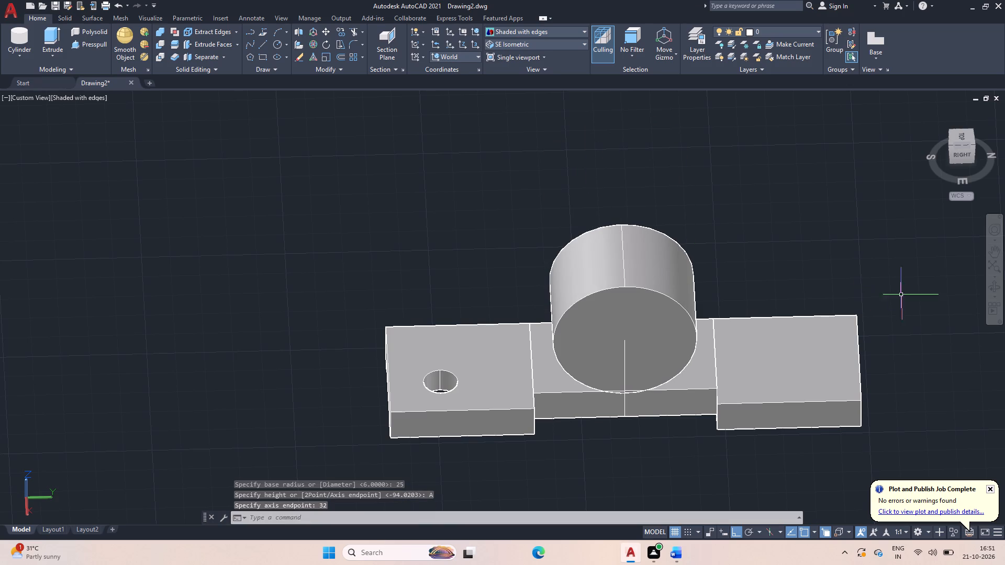
Inspect the cylinder's position on the middle box from several orbit angles, including the left side and the underside.
{"action": "left_click", "coordinate": [991, 288]}
{"action": "left_click_drag", "start_coordinate": [673, 480], "coordinate": [674, 454]}
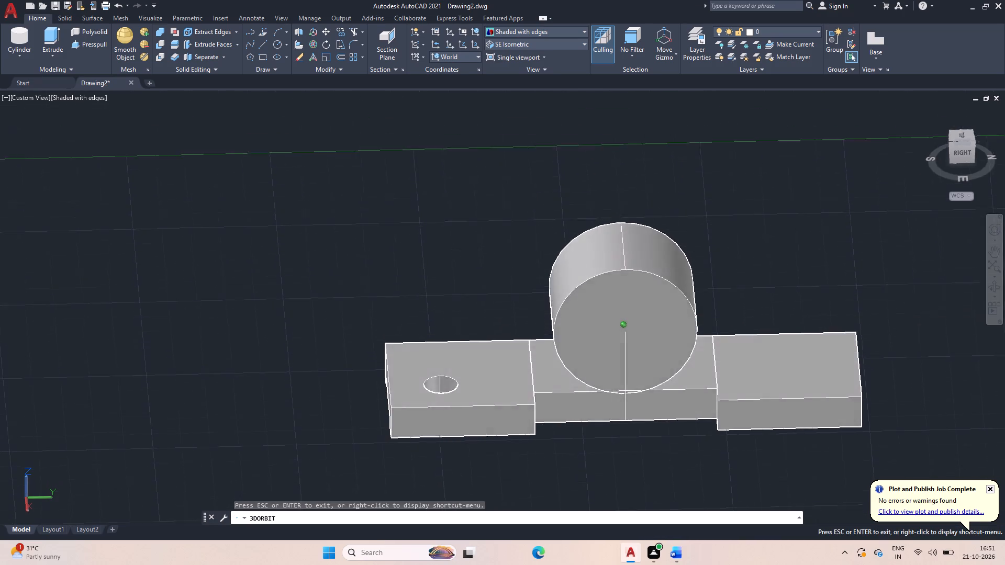
{"action": "left_click_drag", "start_coordinate": [674, 454], "coordinate": [753, 404]}
{"action": "left_click_drag", "start_coordinate": [641, 459], "coordinate": [825, 449]}
{"action": "left_click_drag", "start_coordinate": [686, 487], "coordinate": [731, 487]}
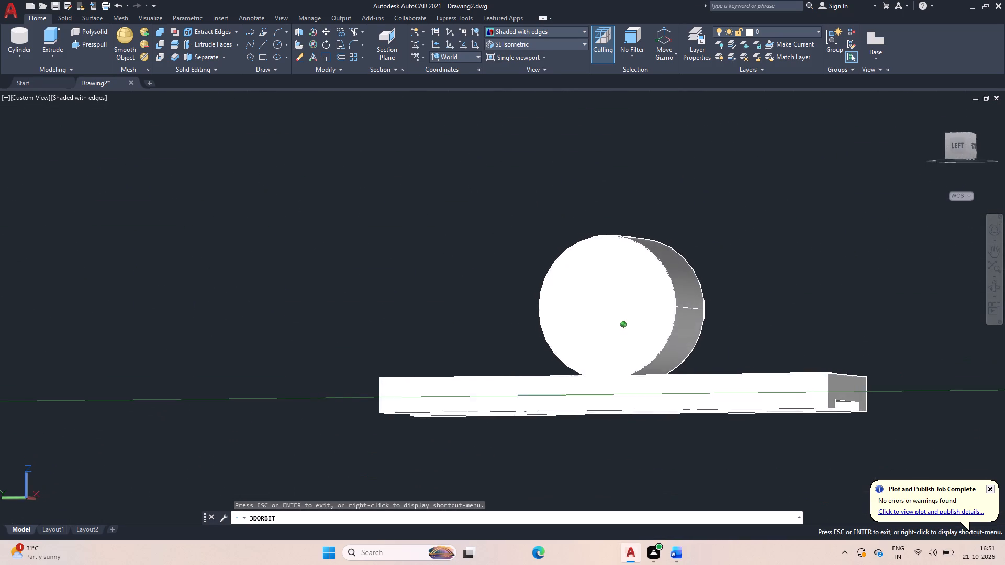
{"action": "left_click_drag", "start_coordinate": [731, 487], "coordinate": [505, 511]}
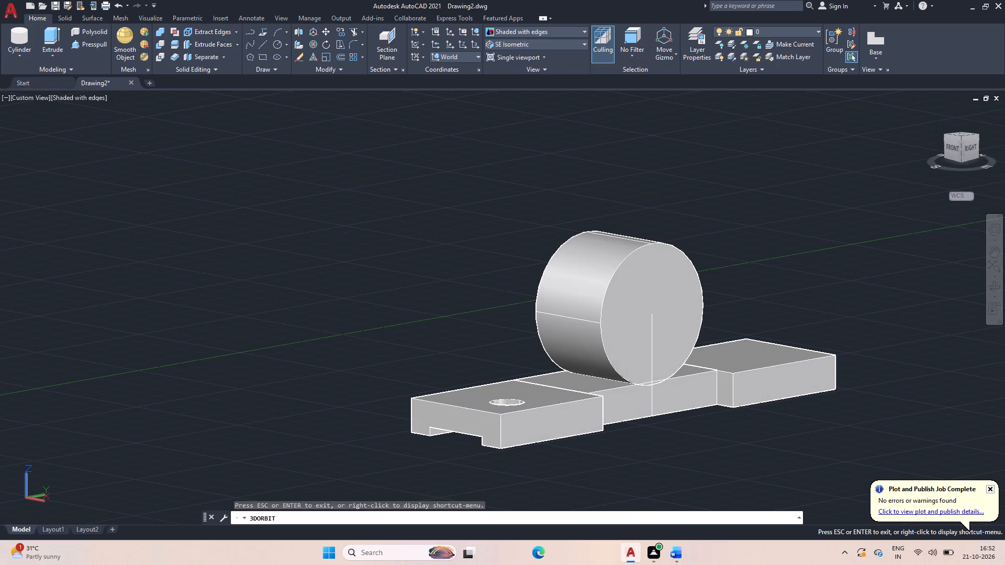
{"action": "left_click_drag", "start_coordinate": [565, 495], "coordinate": [543, 505]}
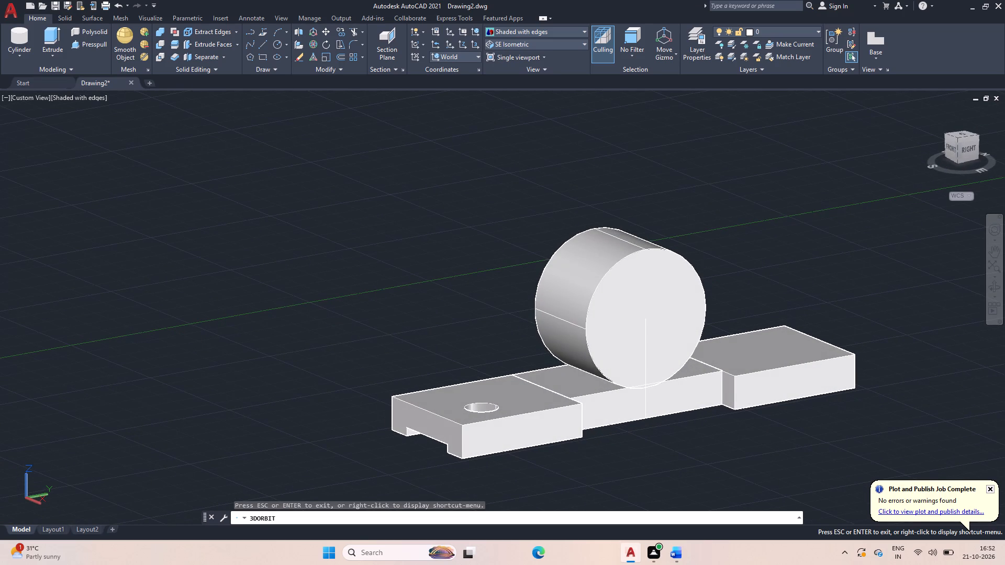
{"action": "left_click_drag", "start_coordinate": [577, 465], "coordinate": [665, 304]}
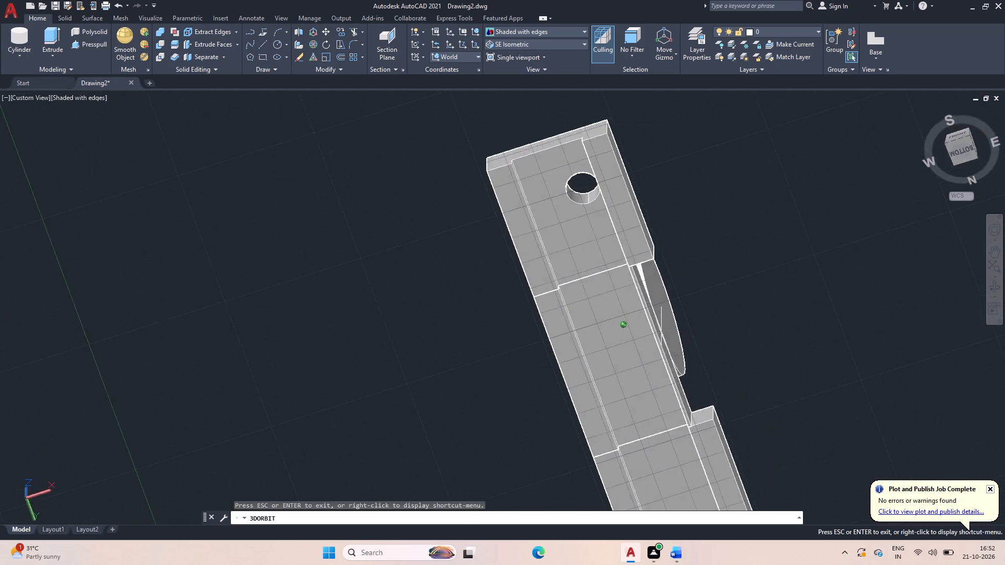
{"action": "left_click_drag", "start_coordinate": [665, 304], "coordinate": [634, 534]}
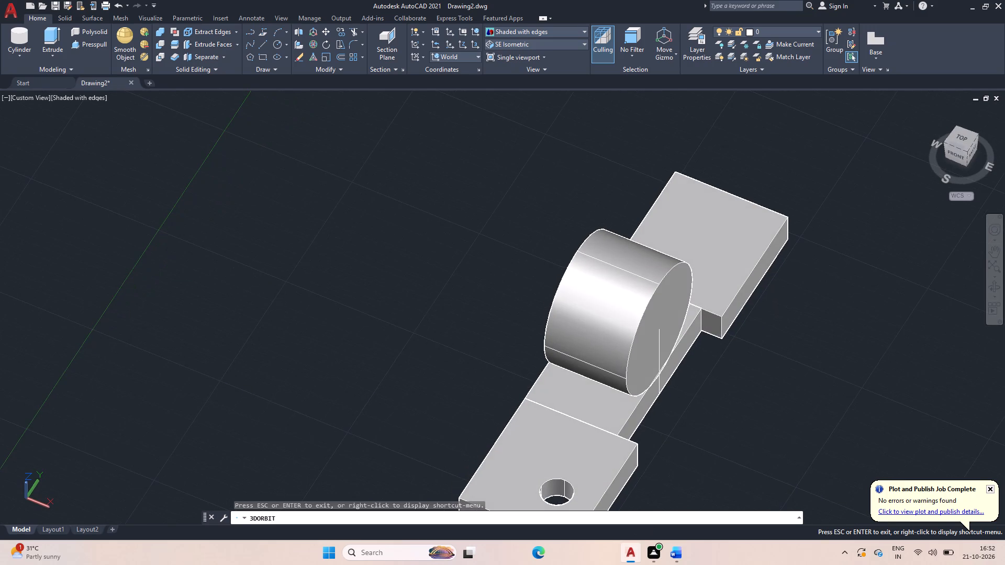
{"action": "left_click_drag", "start_coordinate": [668, 466], "coordinate": [683, 478]}
{"action": "key", "text": "Escape"}
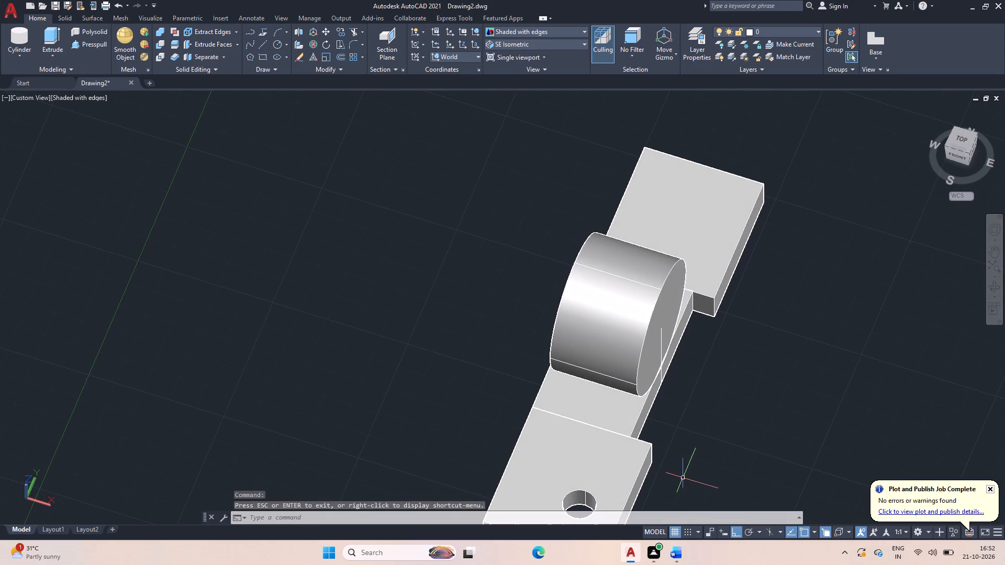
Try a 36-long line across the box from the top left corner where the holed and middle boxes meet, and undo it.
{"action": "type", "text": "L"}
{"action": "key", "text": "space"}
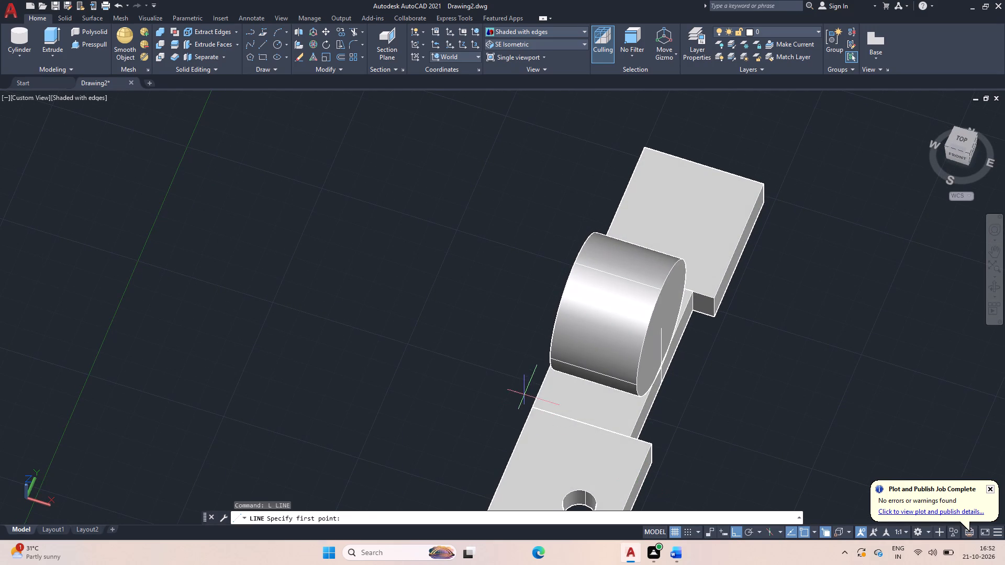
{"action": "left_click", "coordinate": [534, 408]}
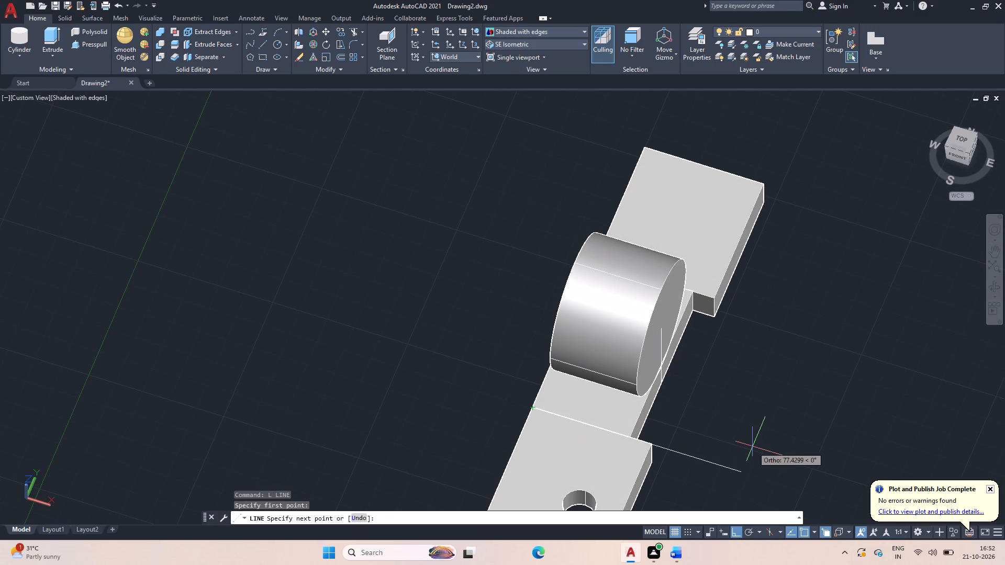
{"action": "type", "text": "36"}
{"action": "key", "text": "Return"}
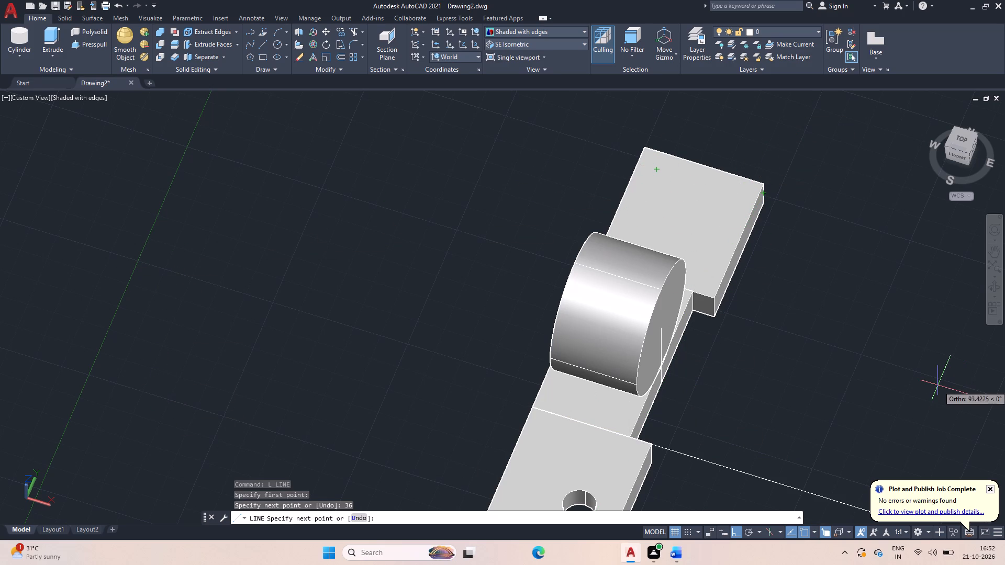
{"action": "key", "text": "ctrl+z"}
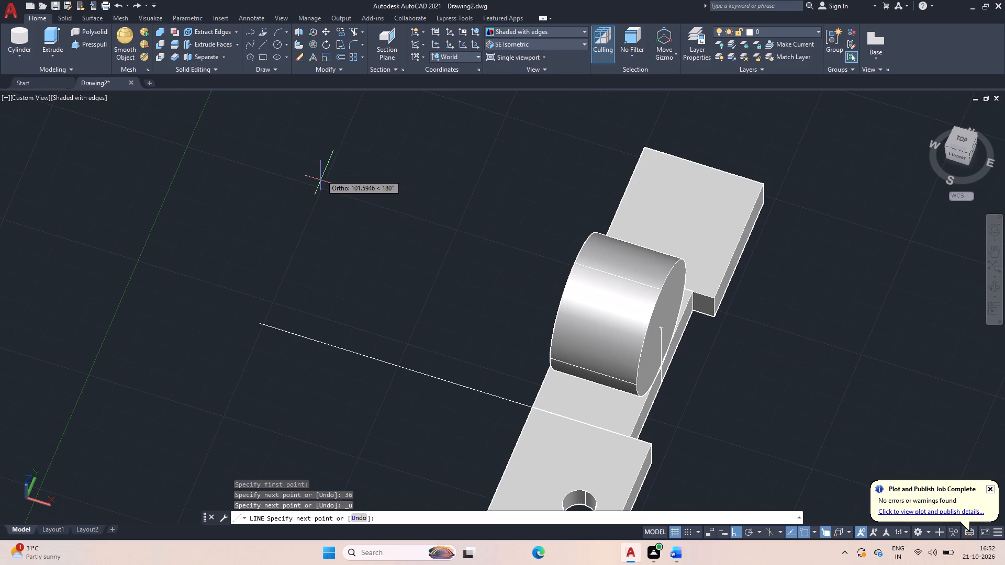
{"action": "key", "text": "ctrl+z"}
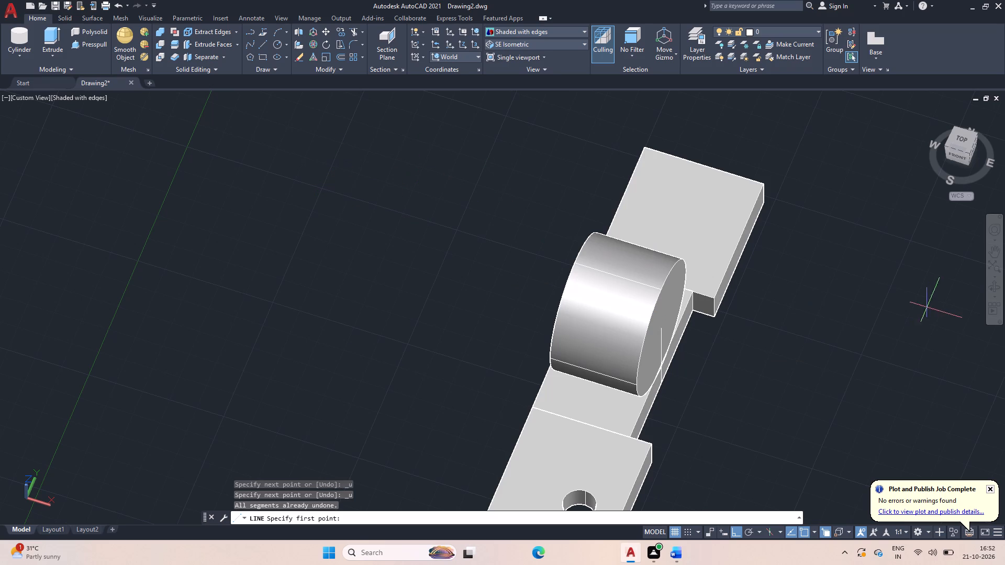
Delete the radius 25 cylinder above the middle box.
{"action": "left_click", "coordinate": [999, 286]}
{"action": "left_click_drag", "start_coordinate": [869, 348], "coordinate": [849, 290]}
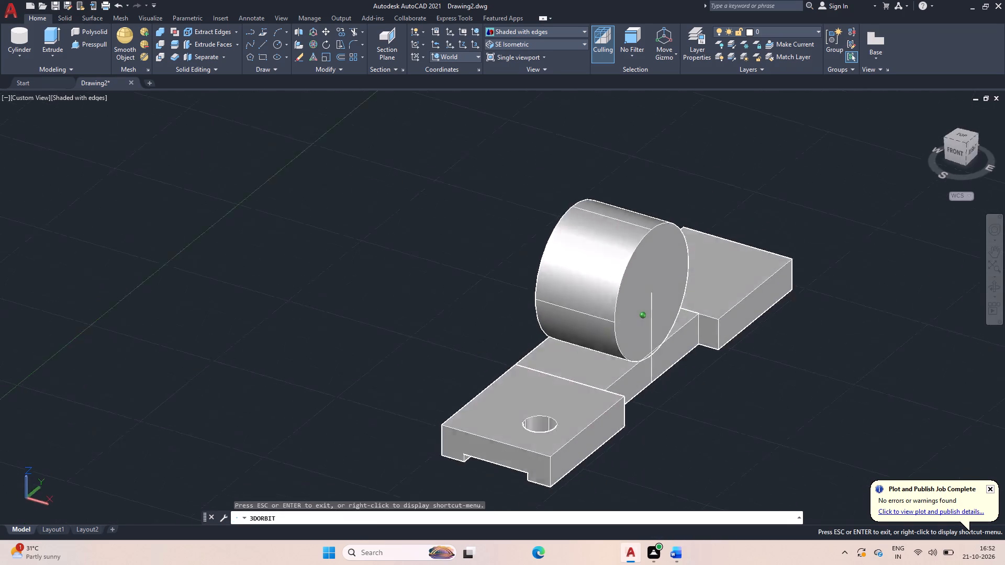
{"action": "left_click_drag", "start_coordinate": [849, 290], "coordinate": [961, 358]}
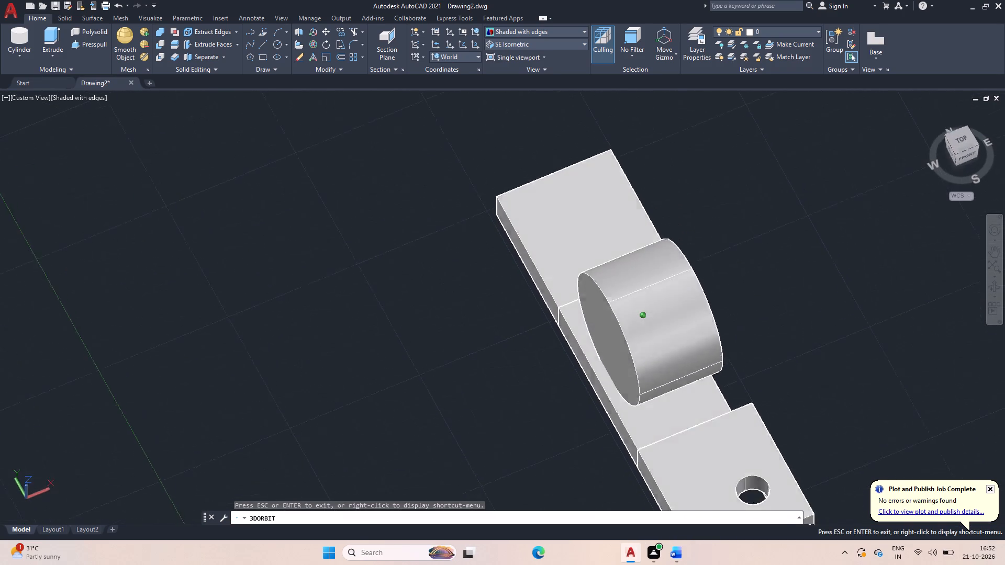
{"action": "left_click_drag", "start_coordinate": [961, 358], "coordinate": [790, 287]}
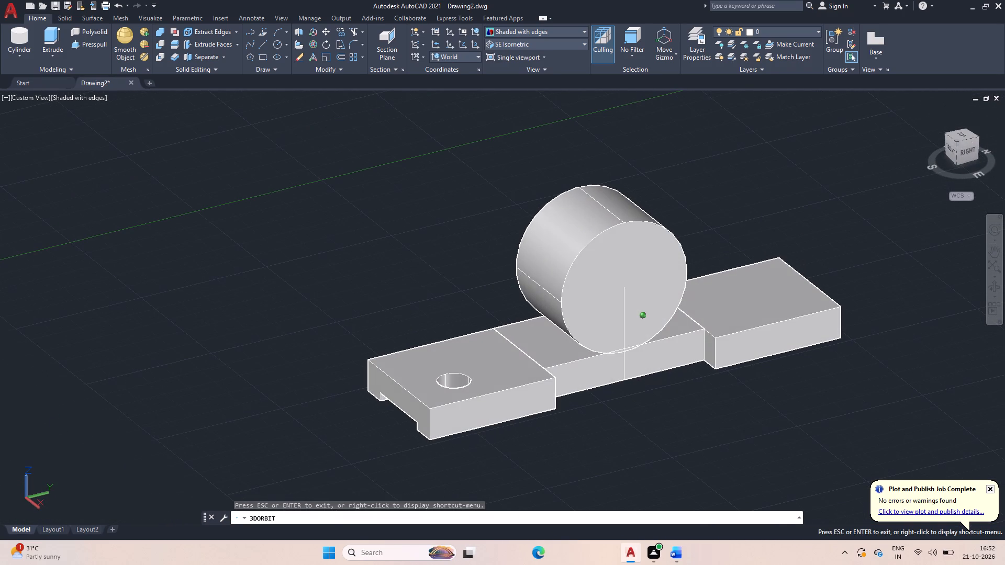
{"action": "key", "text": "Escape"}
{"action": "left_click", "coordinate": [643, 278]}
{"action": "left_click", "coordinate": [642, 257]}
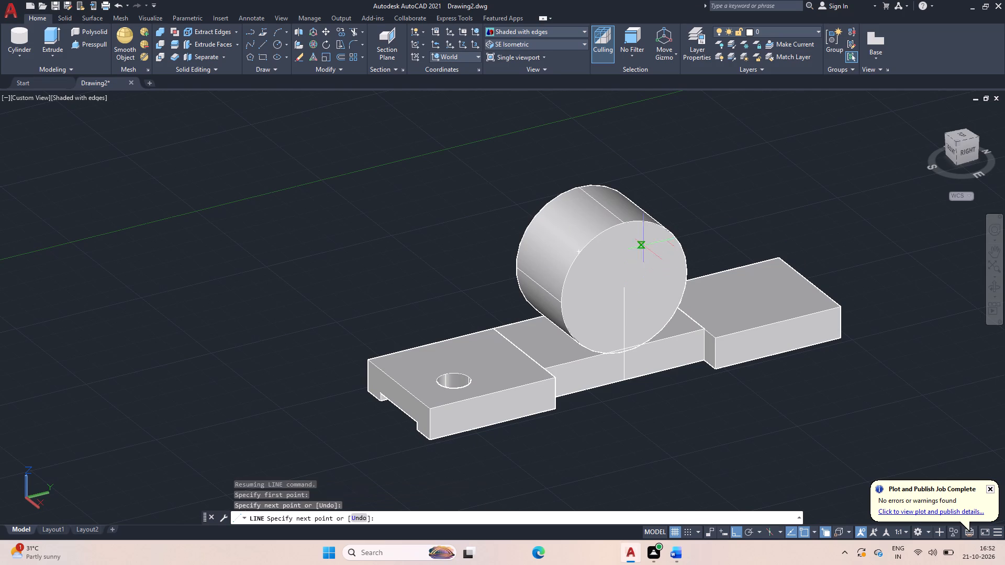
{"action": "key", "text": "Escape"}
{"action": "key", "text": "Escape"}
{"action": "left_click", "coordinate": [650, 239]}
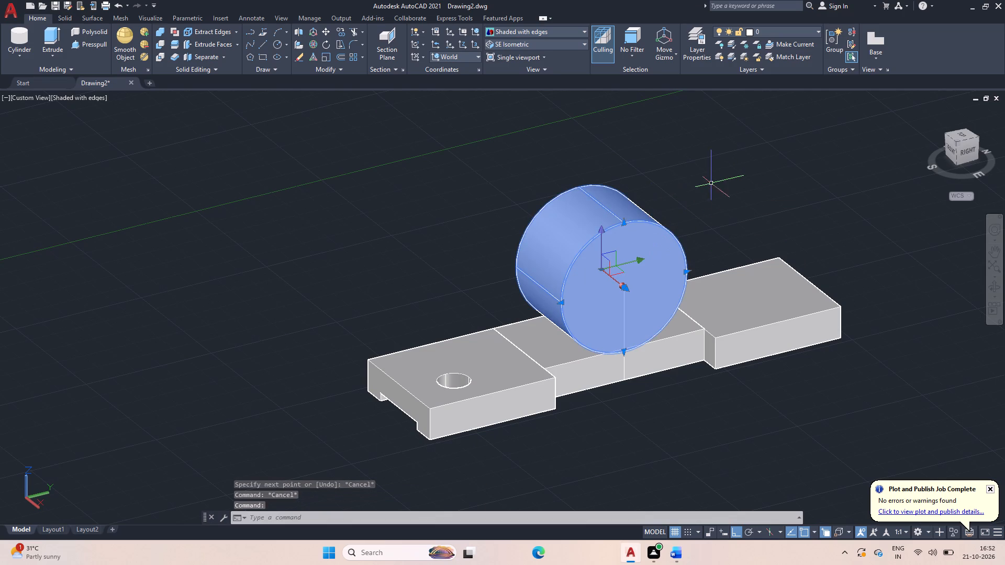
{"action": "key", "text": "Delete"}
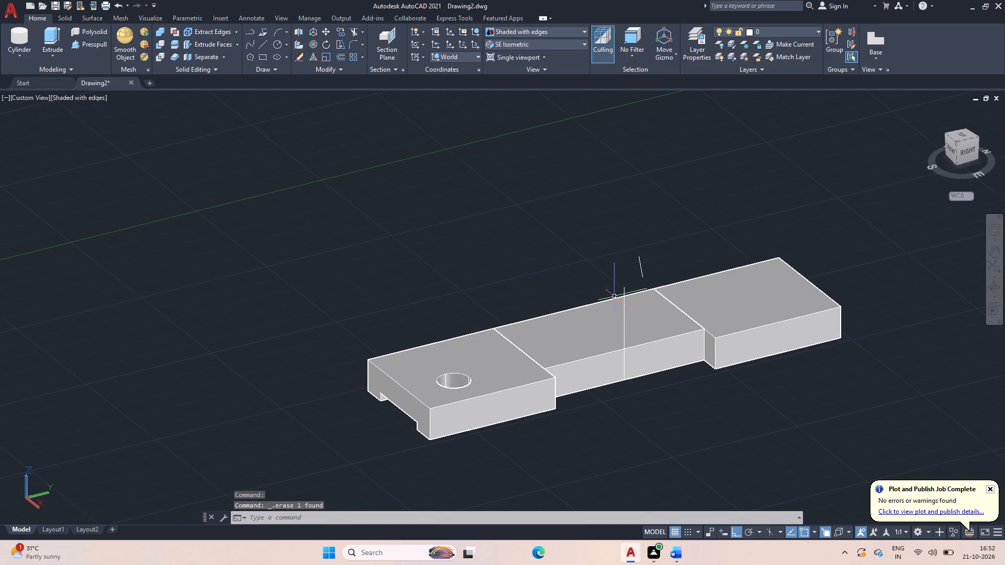
Delete the short stray line floating above the middle box.
{"action": "left_click", "coordinate": [644, 283]}
{"action": "left_click", "coordinate": [630, 255]}
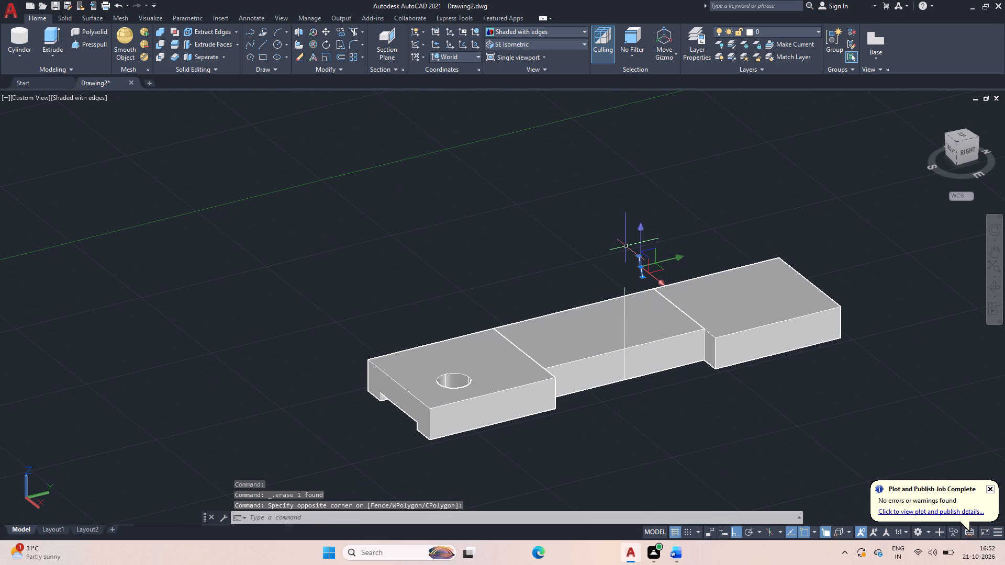
{"action": "key", "text": "Delete"}
Create a radius 25 cylinder centred on the vertical line's upper end, with its axis extending 36 horizontally across the middle box.
{"action": "left_click", "coordinate": [13, 37]}
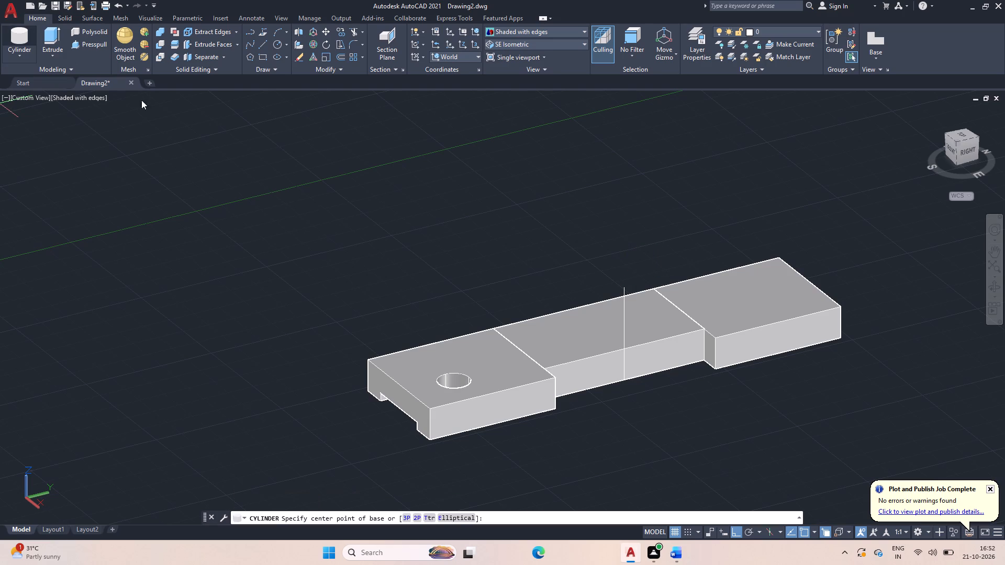
{"action": "left_click", "coordinate": [628, 288]}
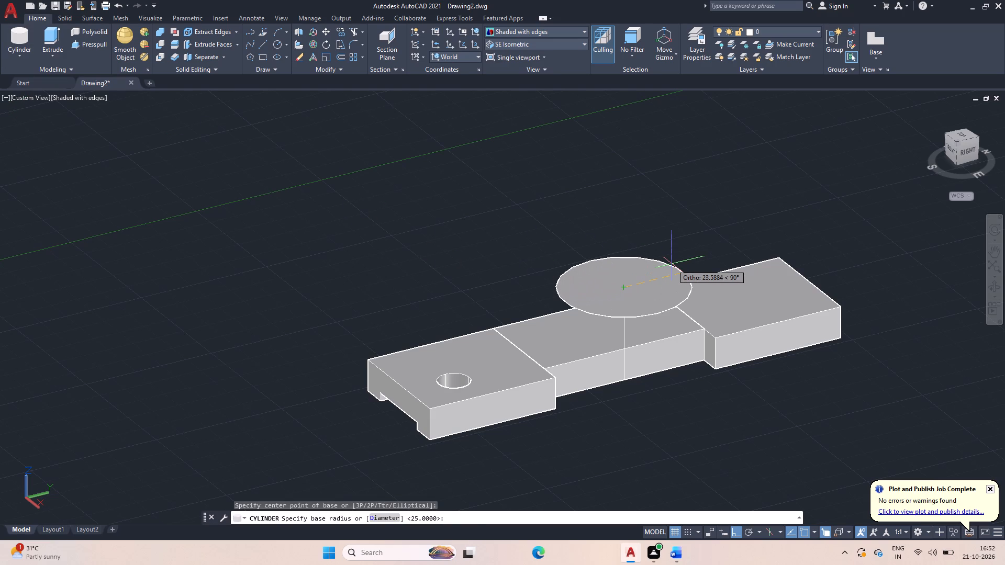
{"action": "type", "text": "25"}
{"action": "key", "text": "Return"}
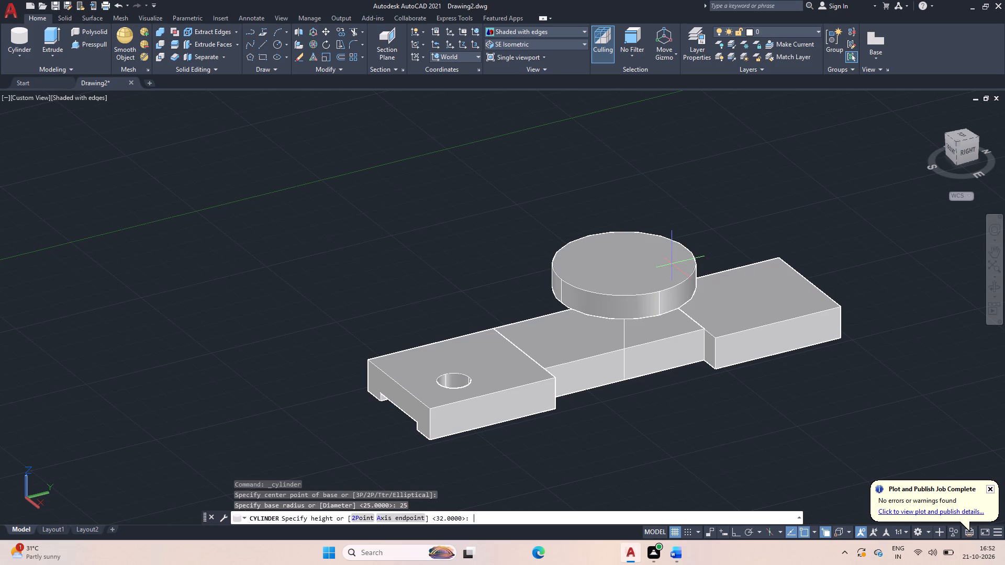
{"action": "left_click", "coordinate": [395, 520]}
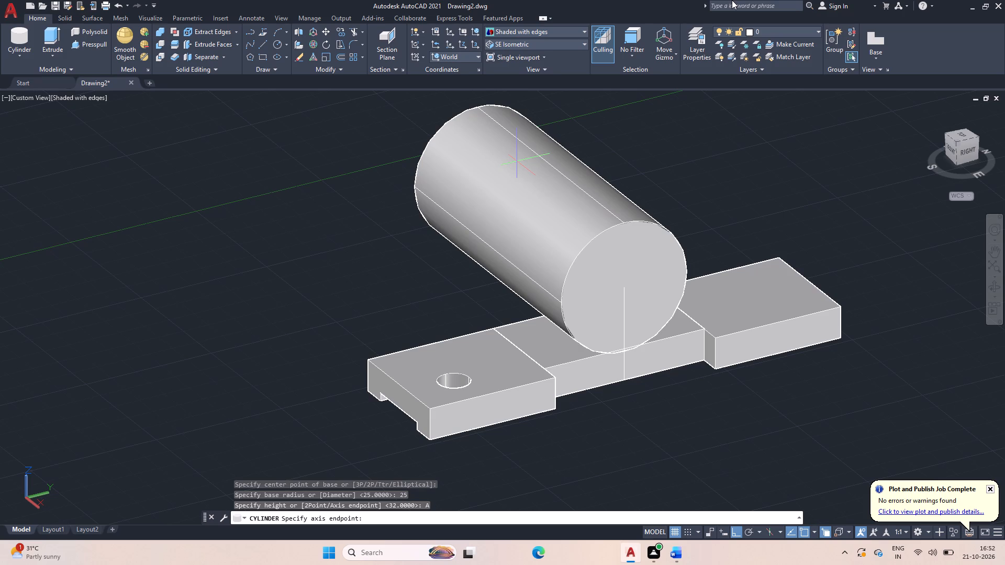
{"action": "type", "text": "36"}
{"action": "key", "text": "Return"}
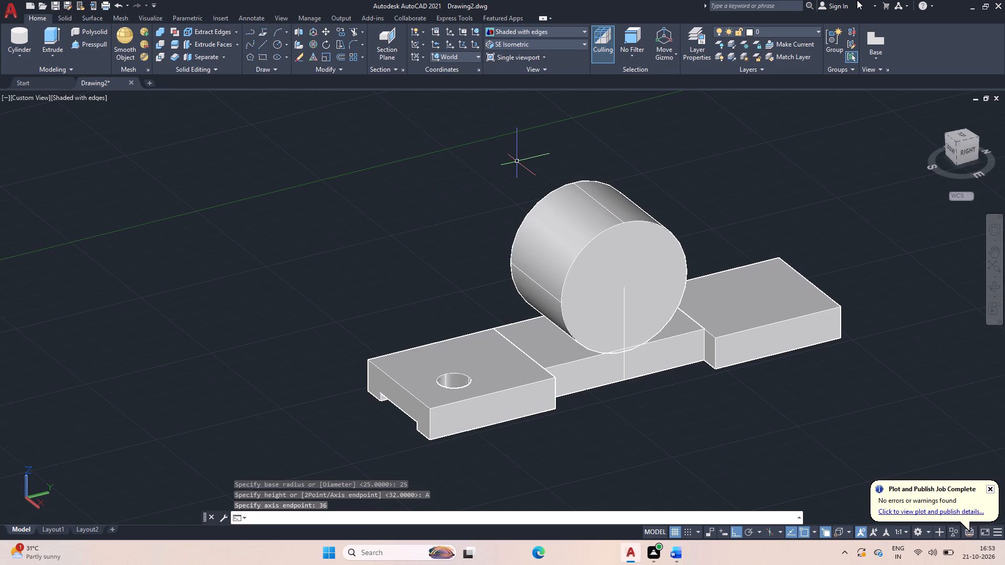
Create a concentric radius 35 cylinder from the same centre point, with its axis extending 36 horizontally across the middle box.
{"action": "left_click", "coordinate": [995, 284]}
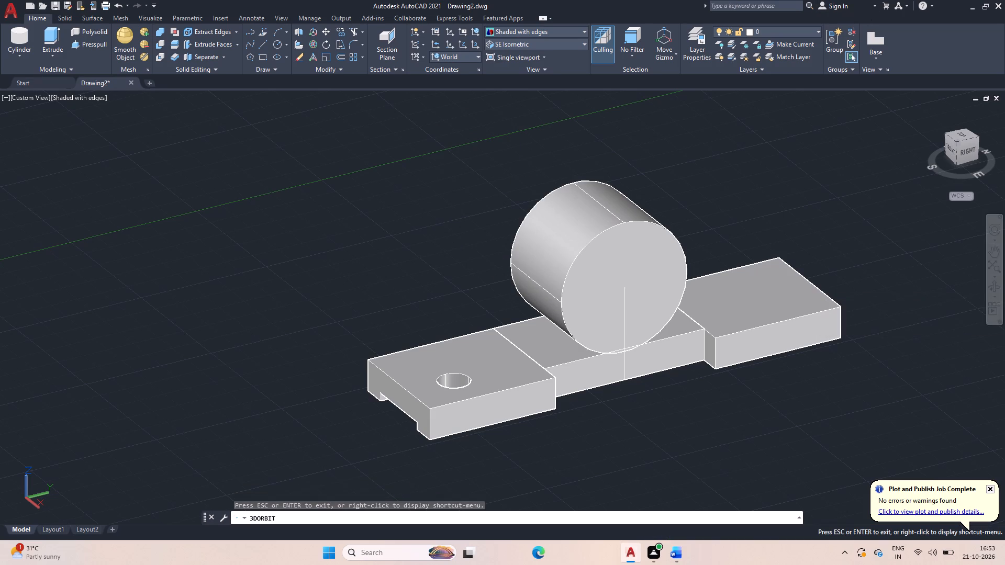
{"action": "left_click_drag", "start_coordinate": [728, 443], "coordinate": [698, 439]}
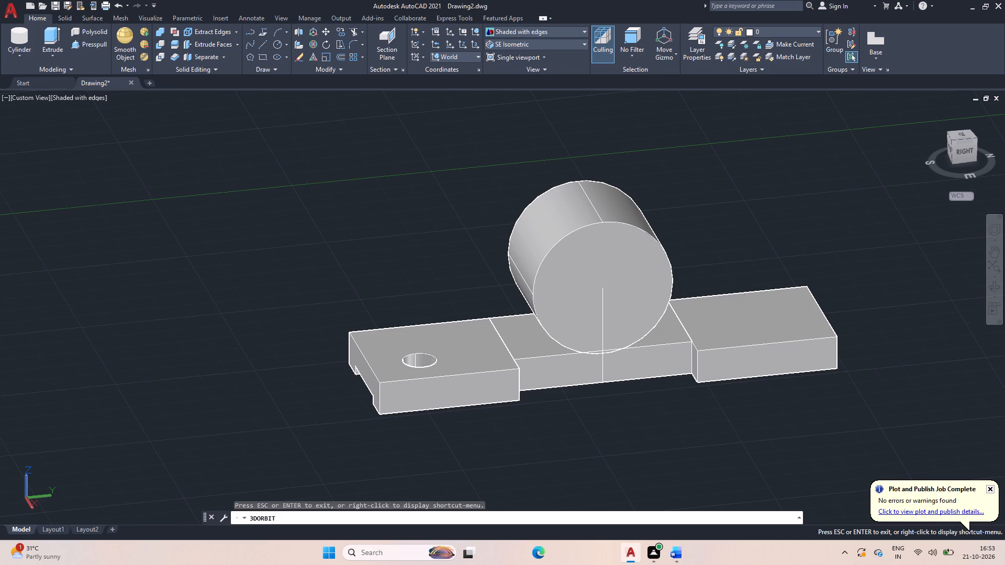
{"action": "key", "text": "Escape"}
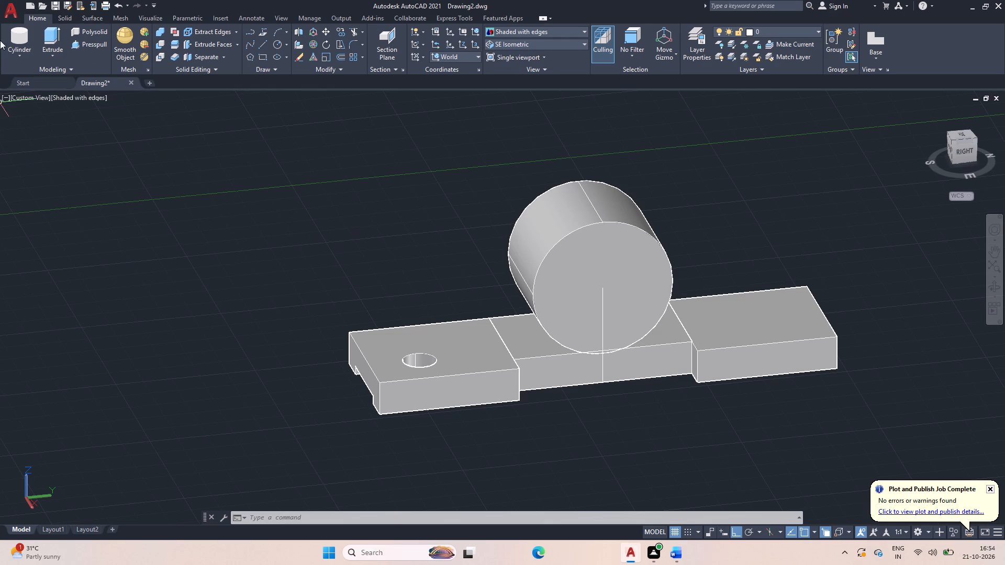
{"action": "left_click", "coordinate": [20, 34]}
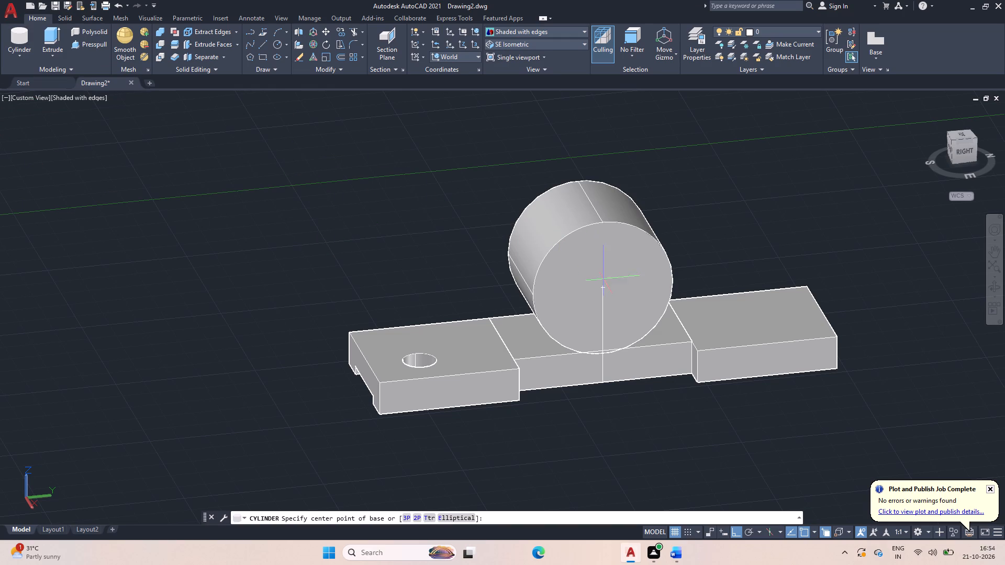
{"action": "left_click", "coordinate": [604, 289]}
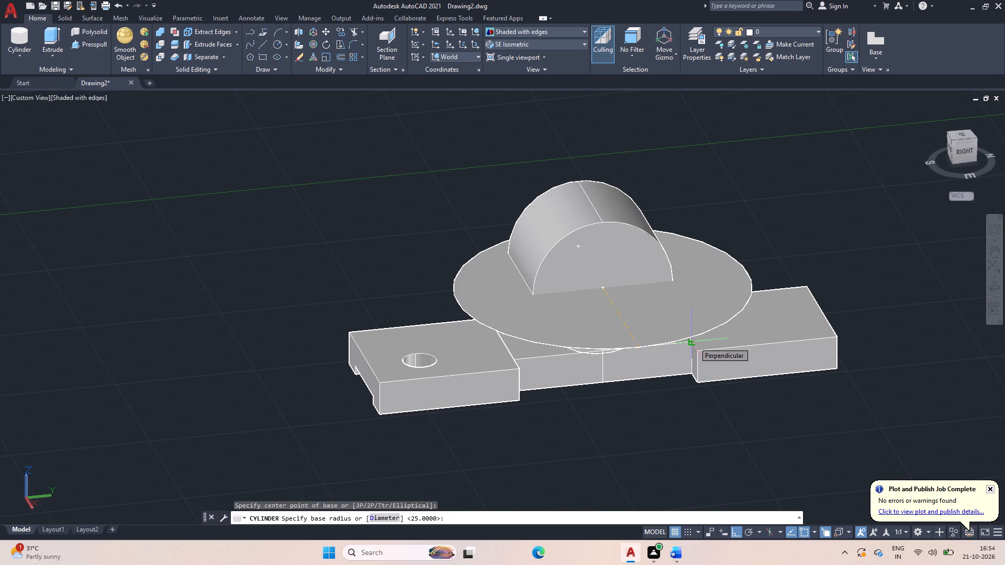
{"action": "type", "text": "35"}
{"action": "key", "text": "Return"}
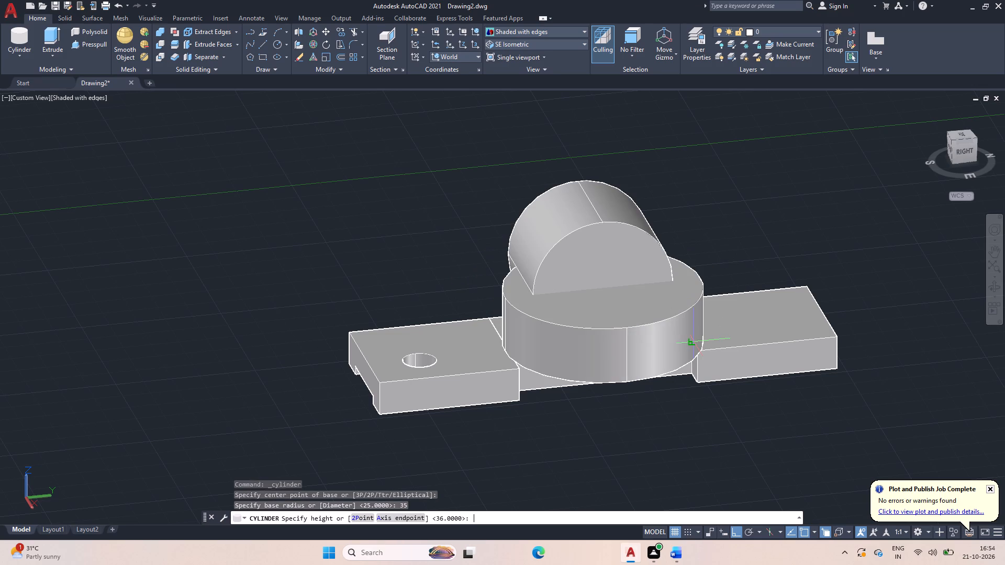
{"action": "left_click", "coordinate": [412, 516]}
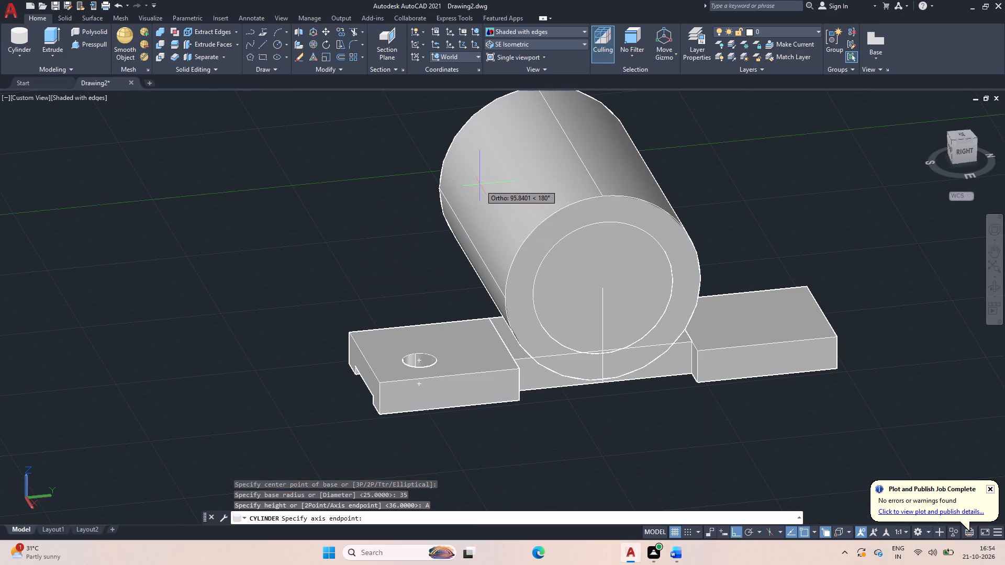
{"action": "type", "text": "36"}
{"action": "key", "text": "Return"}
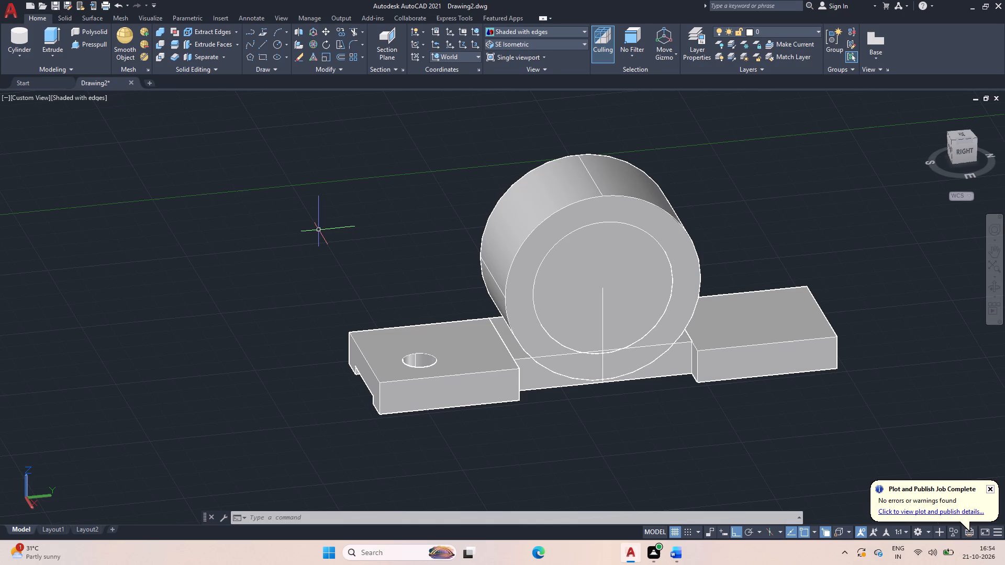
Draw two 36-long horizontal lines from the cylinders' front centre, one toward the holed box and one toward the opposite box.
{"action": "type", "text": "L"}
{"action": "key", "text": "space"}
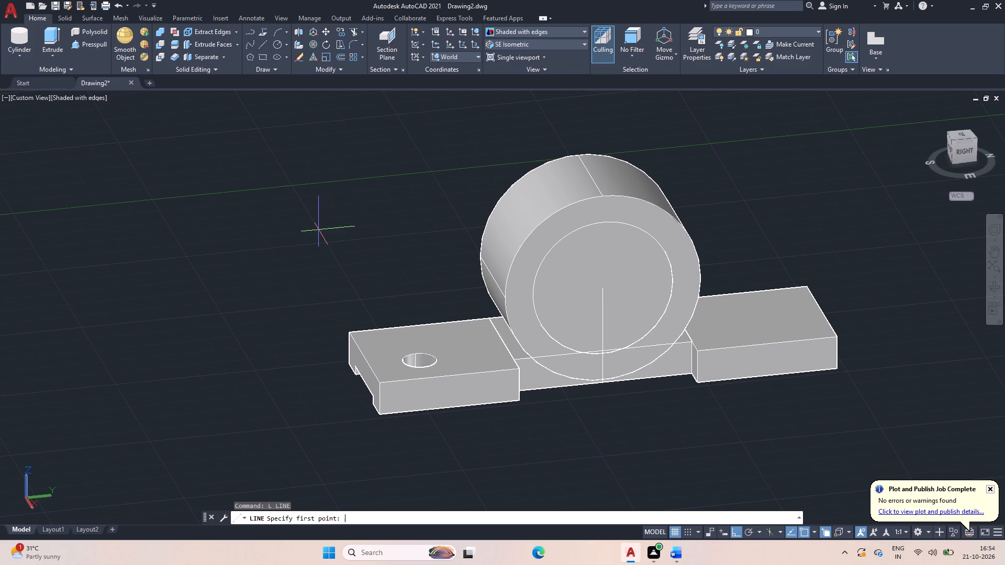
{"action": "left_click", "coordinate": [606, 288]}
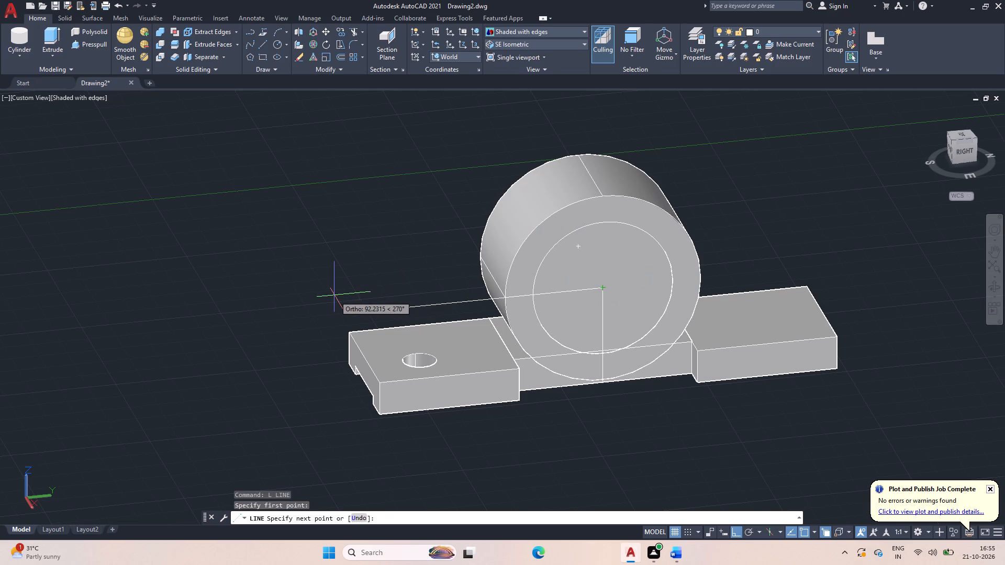
{"action": "type", "text": "36"}
{"action": "key", "text": "Return"}
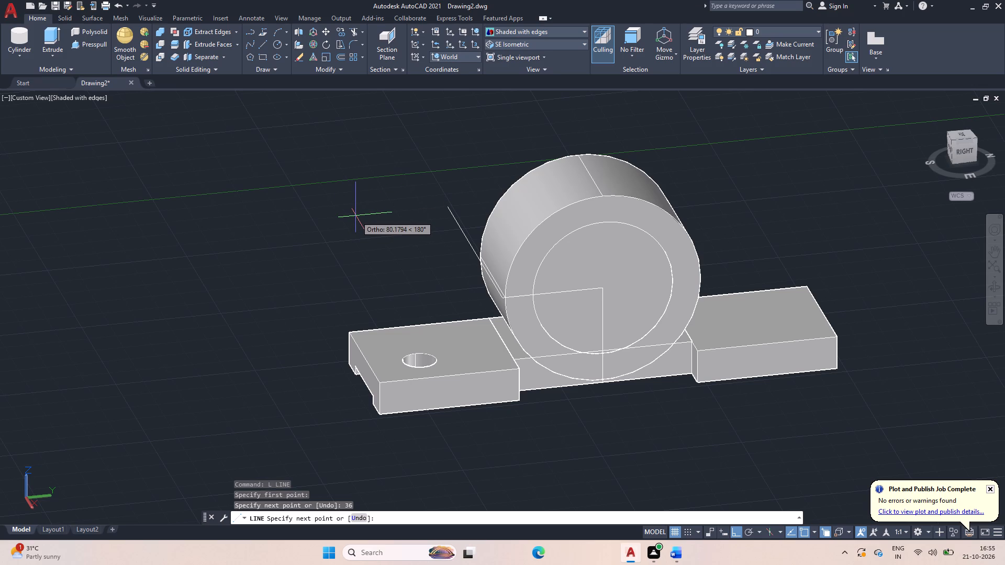
{"action": "key", "text": "Escape"}
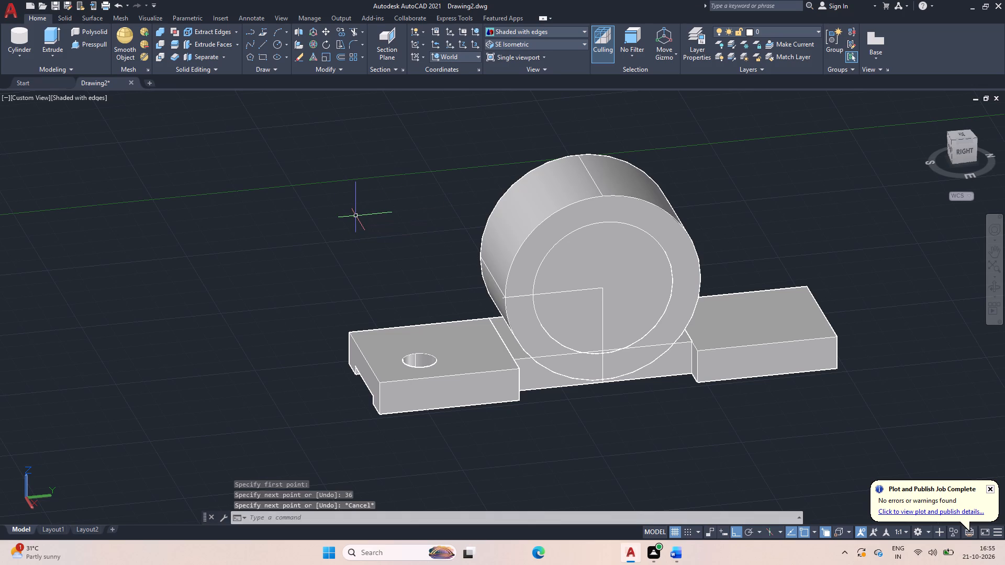
{"action": "key", "text": "space"}
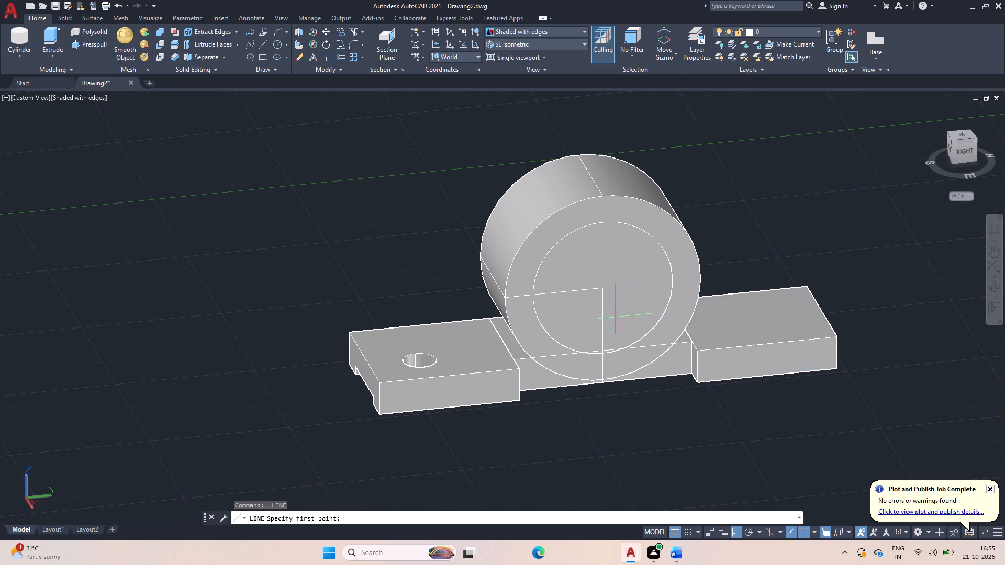
{"action": "left_click", "coordinate": [602, 291]}
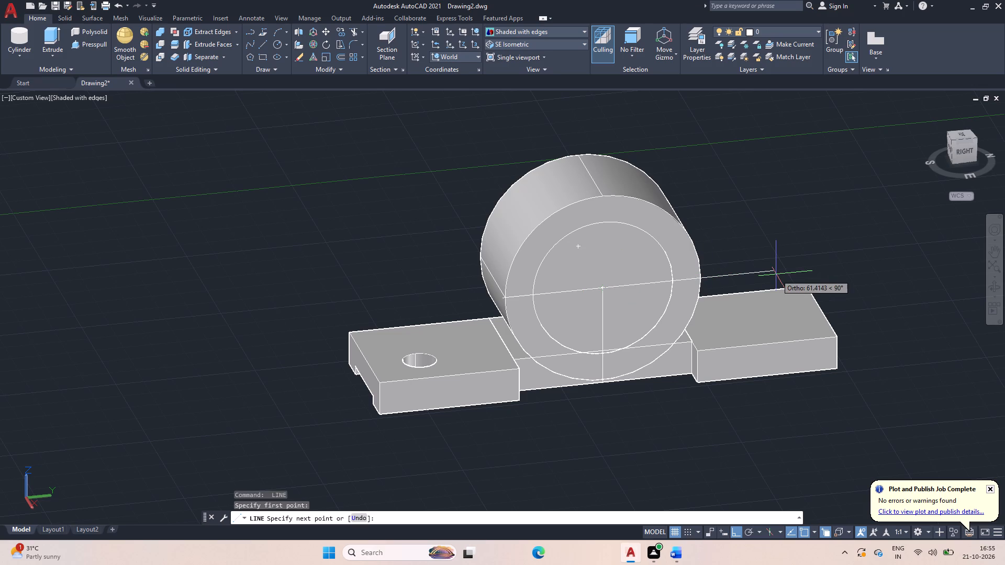
{"action": "type", "text": "36"}
{"action": "key", "text": "Return"}
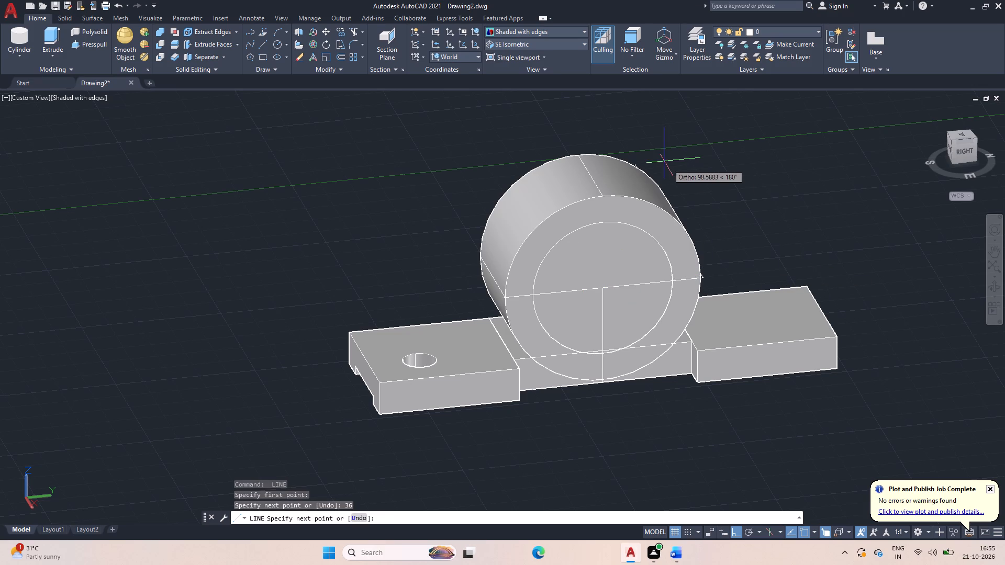
{"action": "key", "text": "Escape"}
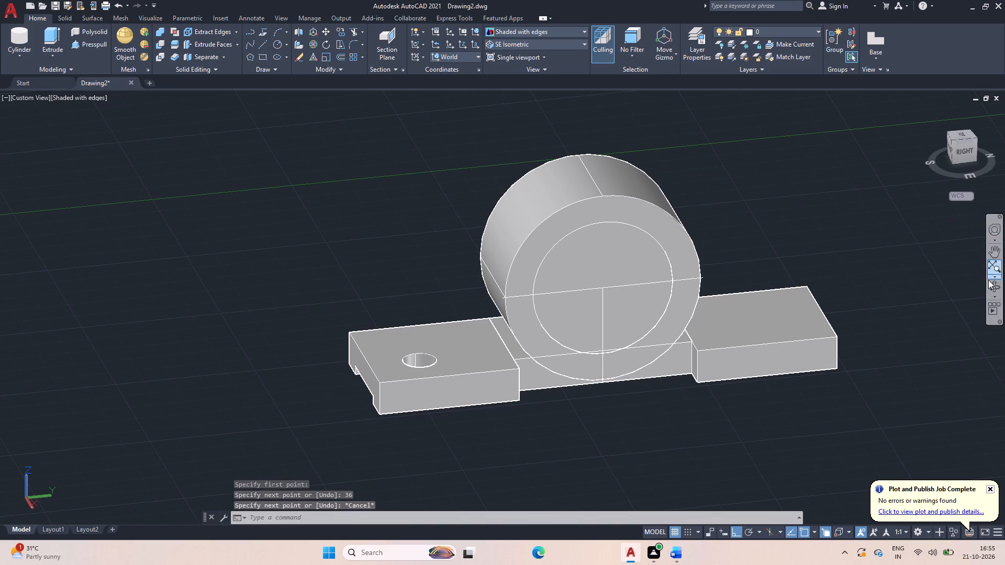
Create a radius 12 cylinder centred on the horizontal line's end nearest the holed box, with its axis extending 36 back alongside the large cylinder.
{"action": "left_click", "coordinate": [999, 287]}
{"action": "left_click_drag", "start_coordinate": [950, 309], "coordinate": [909, 286]}
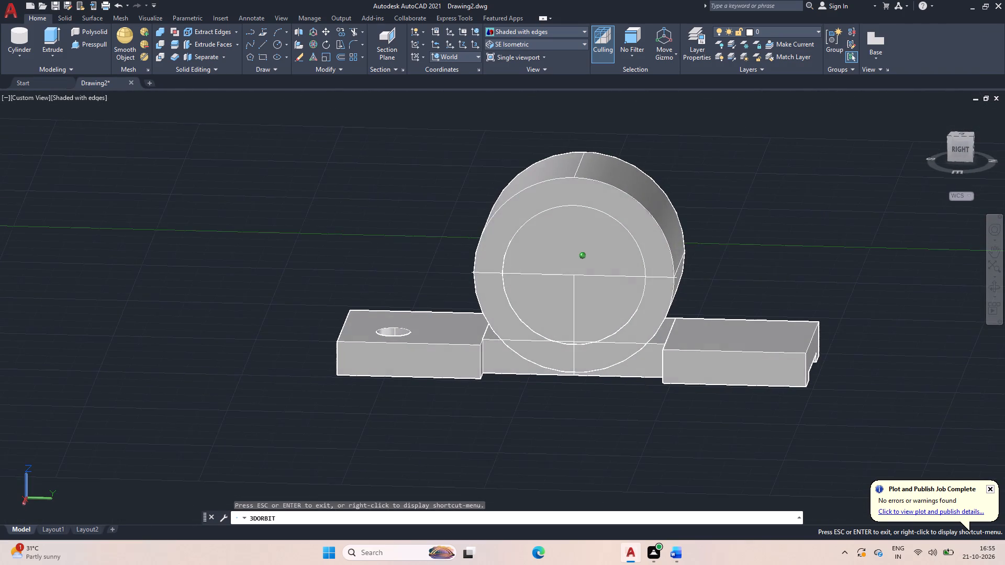
{"action": "left_click_drag", "start_coordinate": [909, 286], "coordinate": [955, 312]}
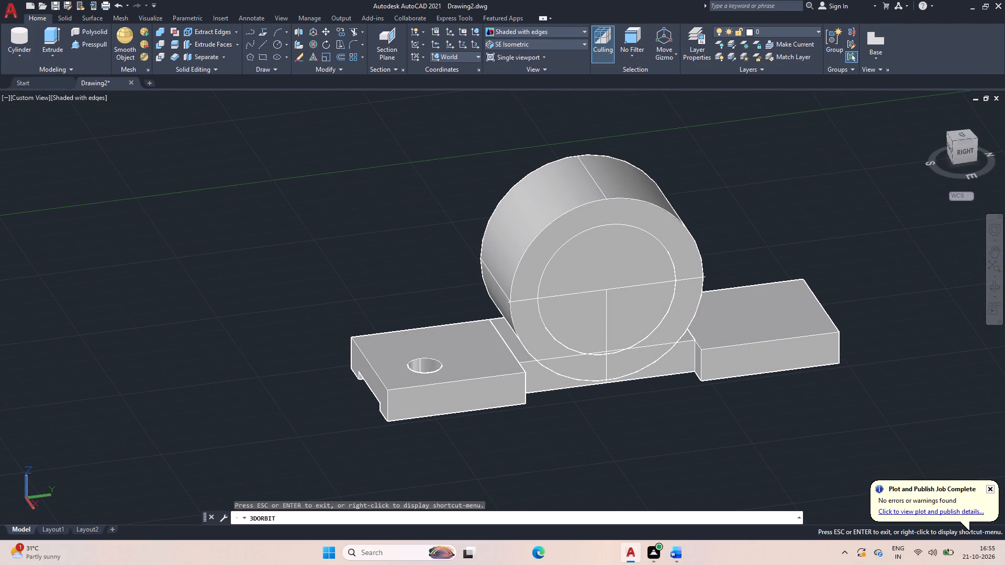
{"action": "left_click_drag", "start_coordinate": [936, 317], "coordinate": [948, 321]}
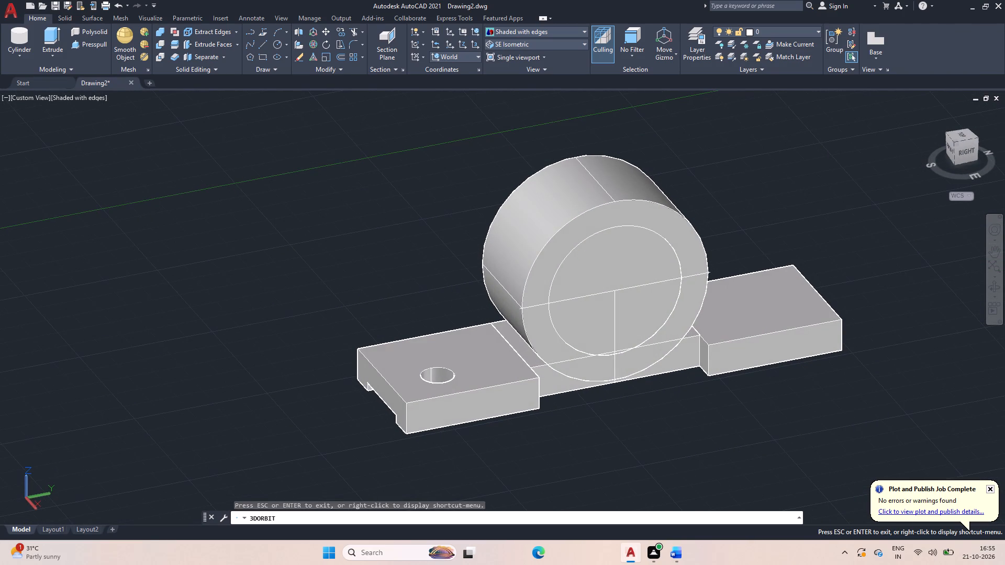
{"action": "key", "text": "Escape"}
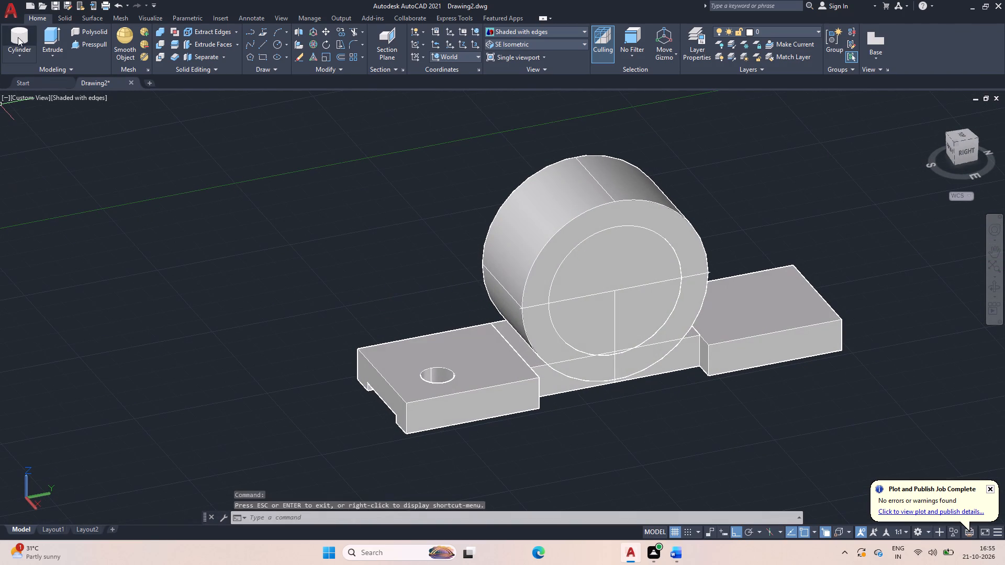
{"action": "left_click", "coordinate": [18, 37]}
{"action": "scroll", "coordinate": [605, 322], "scroll_direction": "up", "scroll_amount": 5}
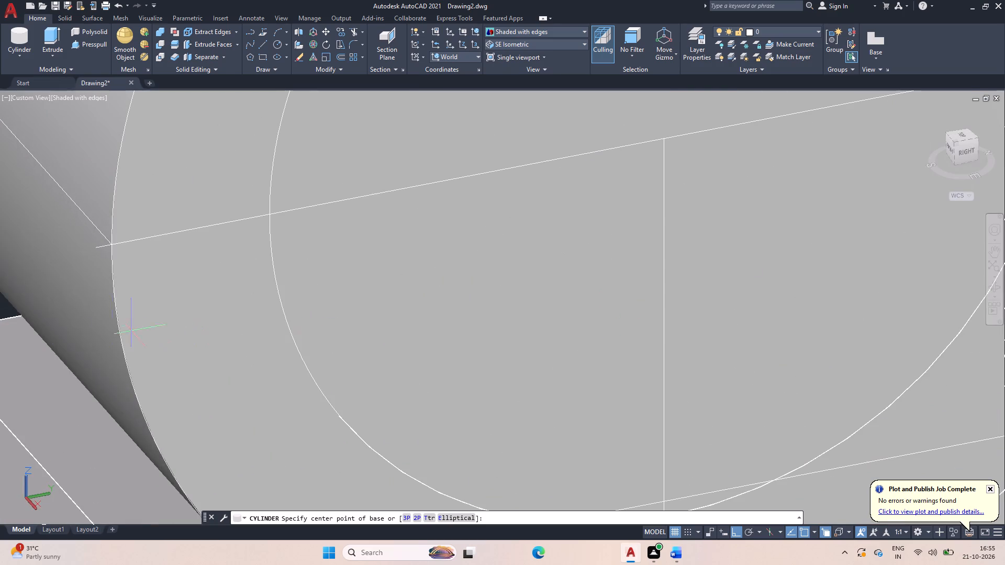
{"action": "scroll", "coordinate": [53, 329], "scroll_direction": "down", "scroll_amount": 1}
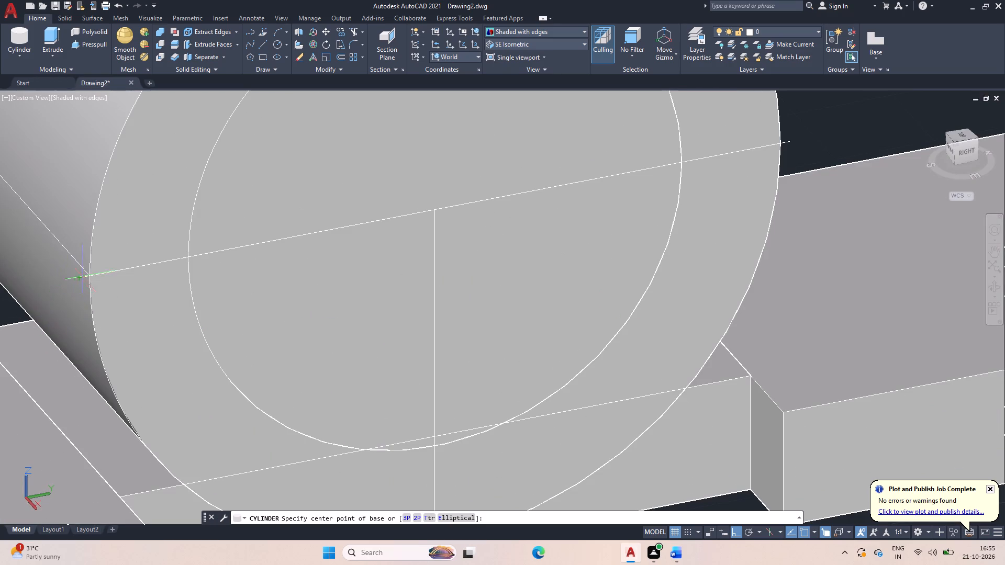
{"action": "left_click", "coordinate": [82, 278]}
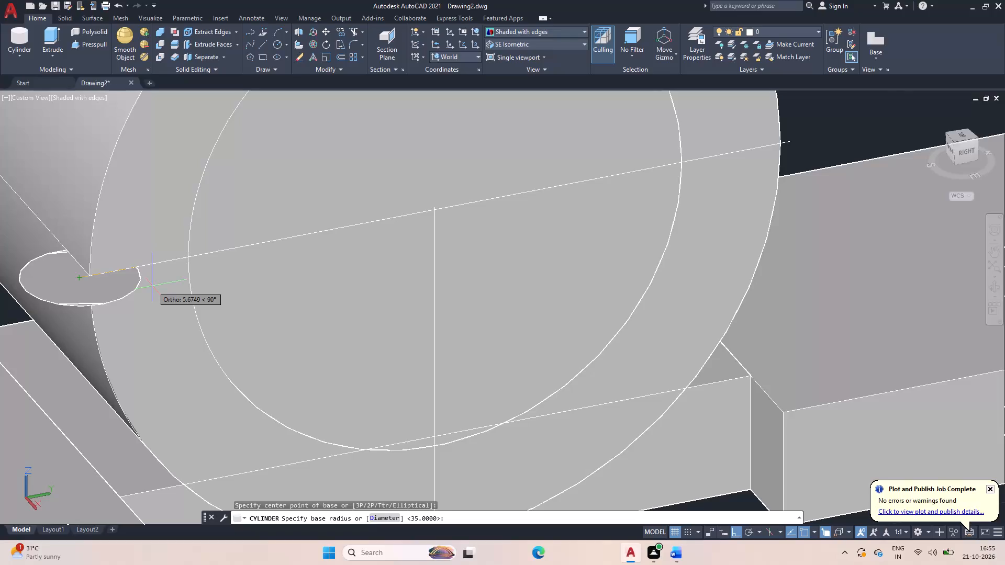
{"action": "type", "text": "12"}
{"action": "key", "text": "Return"}
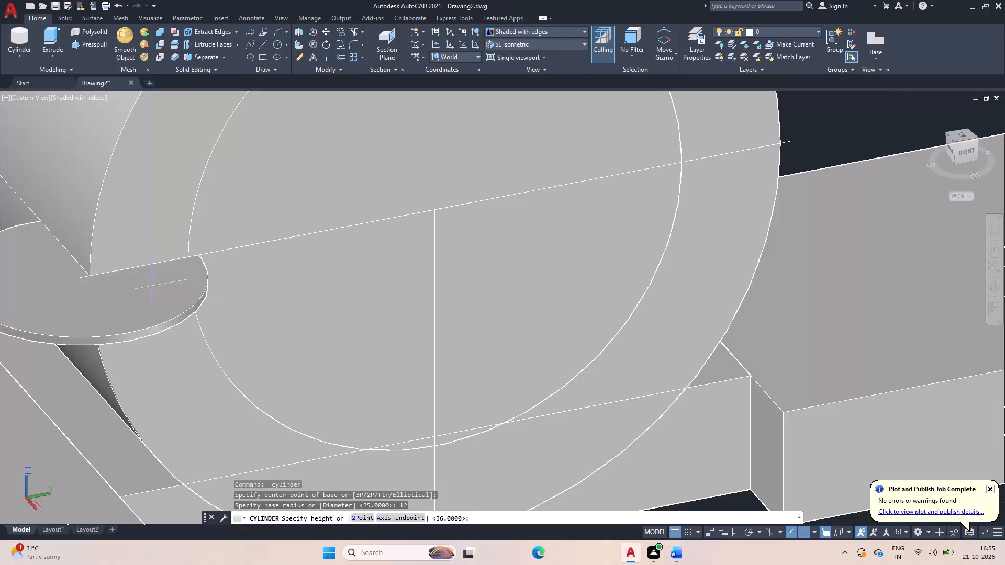
{"action": "scroll", "coordinate": [193, 272], "scroll_direction": "down", "scroll_amount": 1}
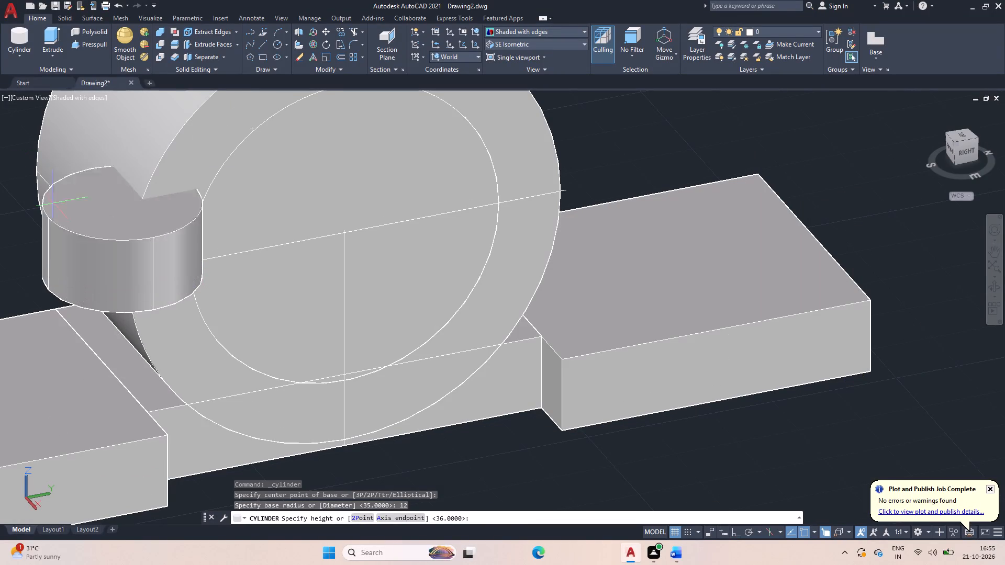
{"action": "left_click", "coordinate": [403, 516]}
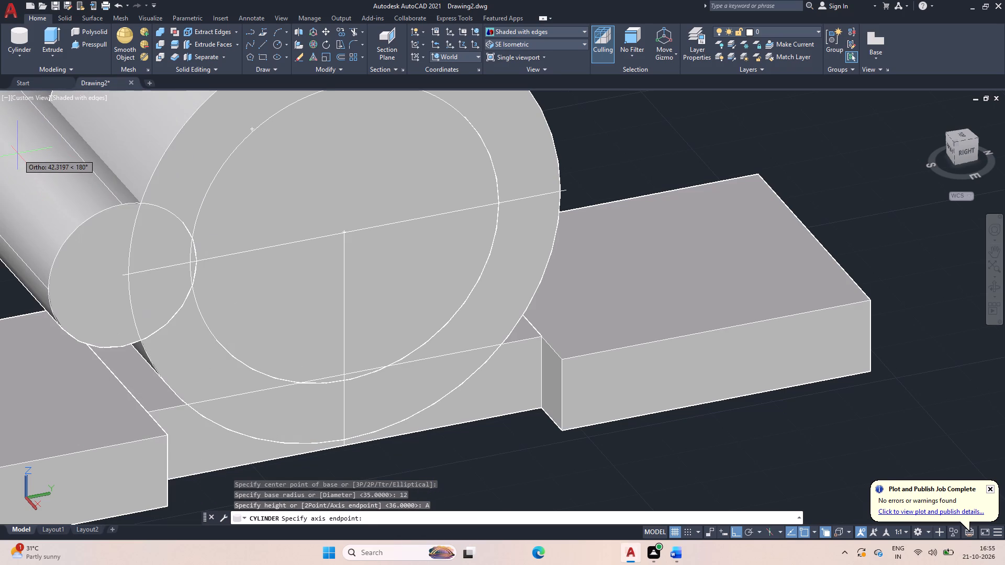
{"action": "scroll", "coordinate": [20, 153], "scroll_direction": "down", "scroll_amount": 1}
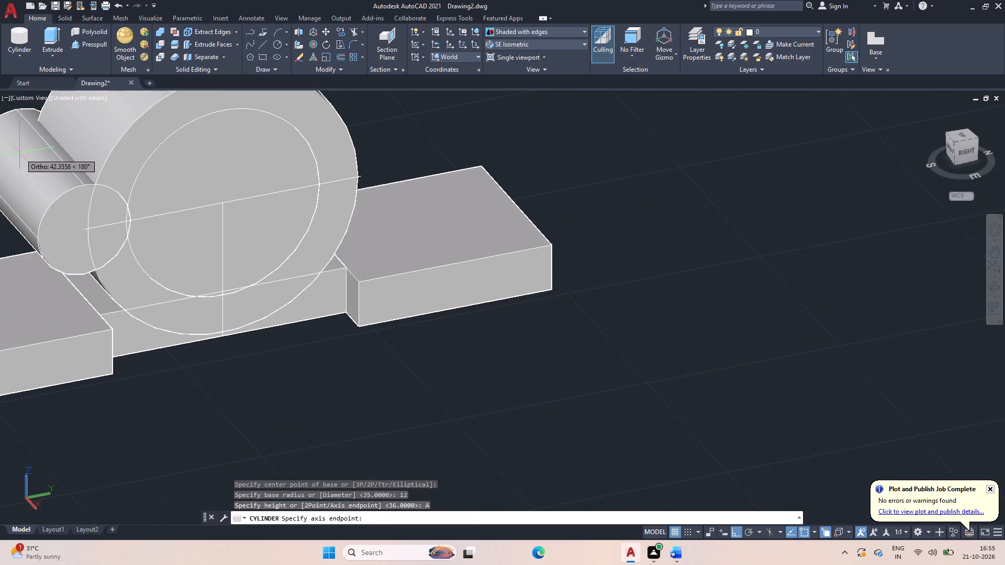
{"action": "middle_click_drag", "start_coordinate": [28, 155], "coordinate": [29, 155]}
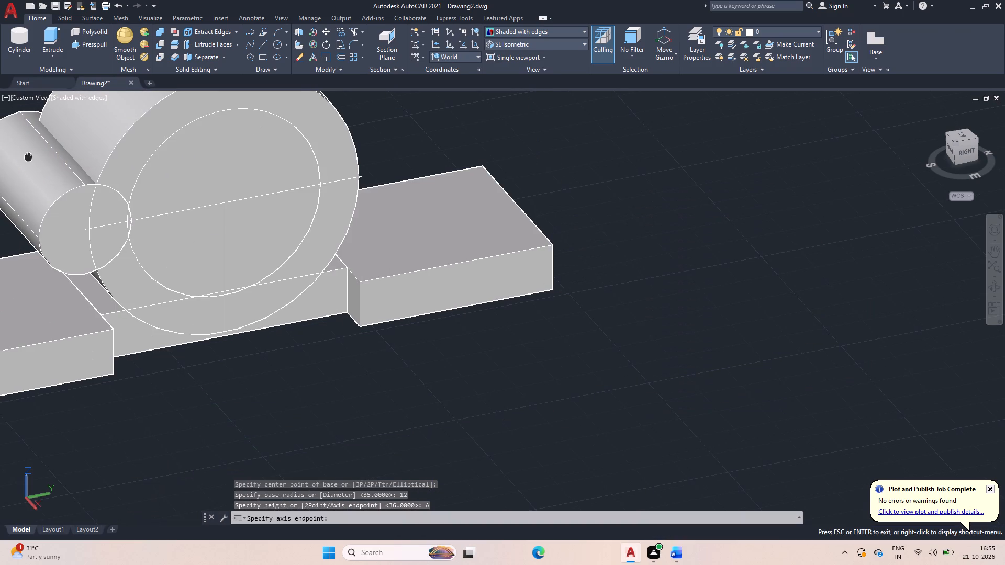
{"action": "middle_click_drag", "start_coordinate": [29, 155], "coordinate": [188, 244]}
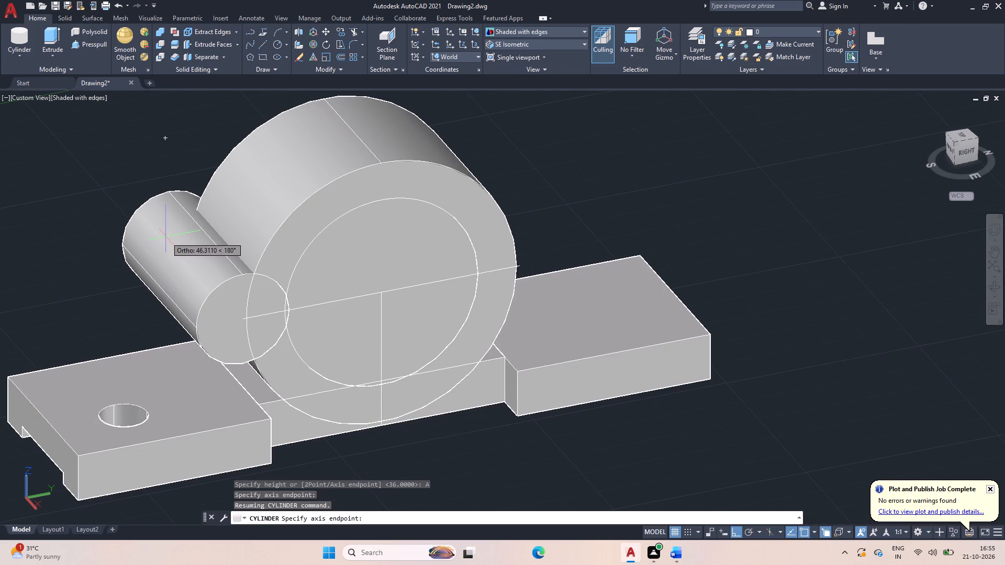
{"action": "type", "text": "36"}
{"action": "key", "text": "Return"}
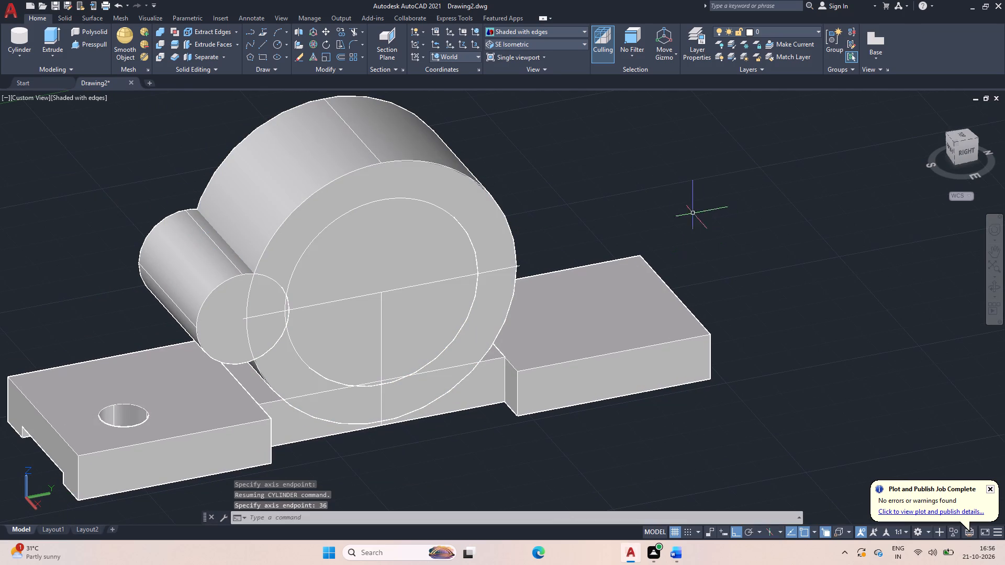
Create a matching radius 12 cylinder at the horizontal line's opposite end, with its axis extending 36 back alongside the large cylinder.
{"action": "key", "text": "space"}
{"action": "scroll", "coordinate": [559, 253], "scroll_direction": "up", "scroll_amount": 4}
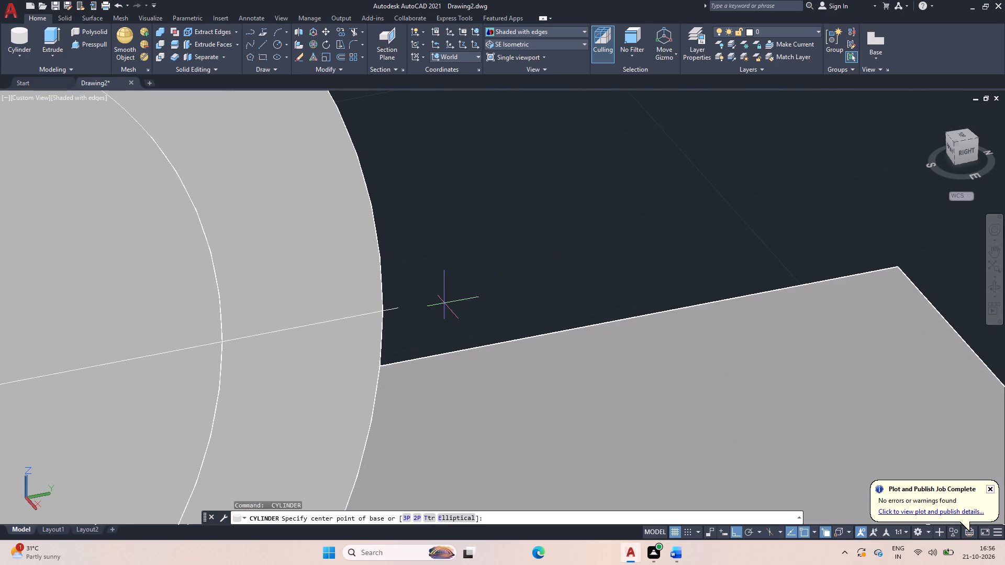
{"action": "left_click", "coordinate": [397, 309]}
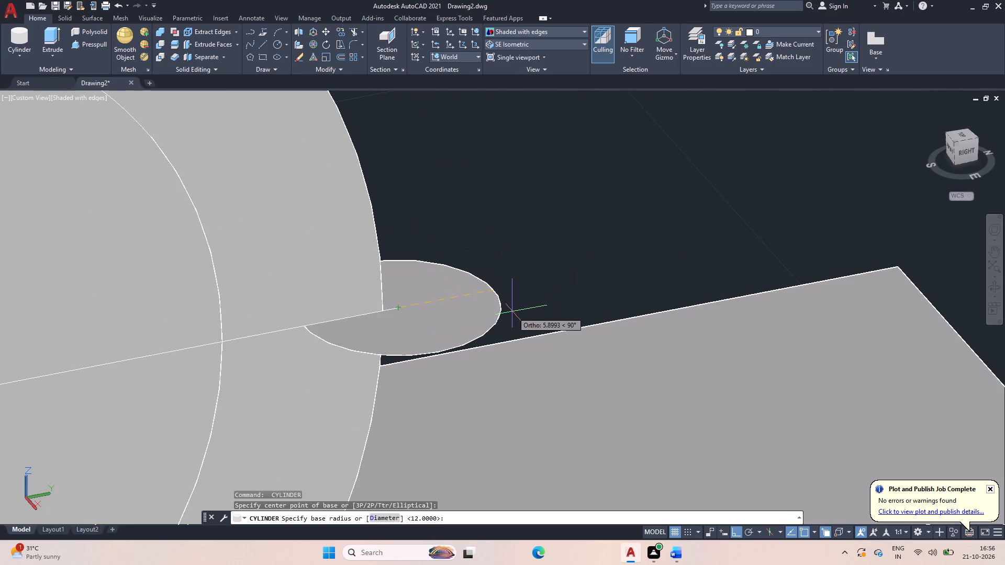
{"action": "type", "text": "12"}
{"action": "key", "text": "Return"}
{"action": "scroll", "coordinate": [534, 311], "scroll_direction": "down", "scroll_amount": 2}
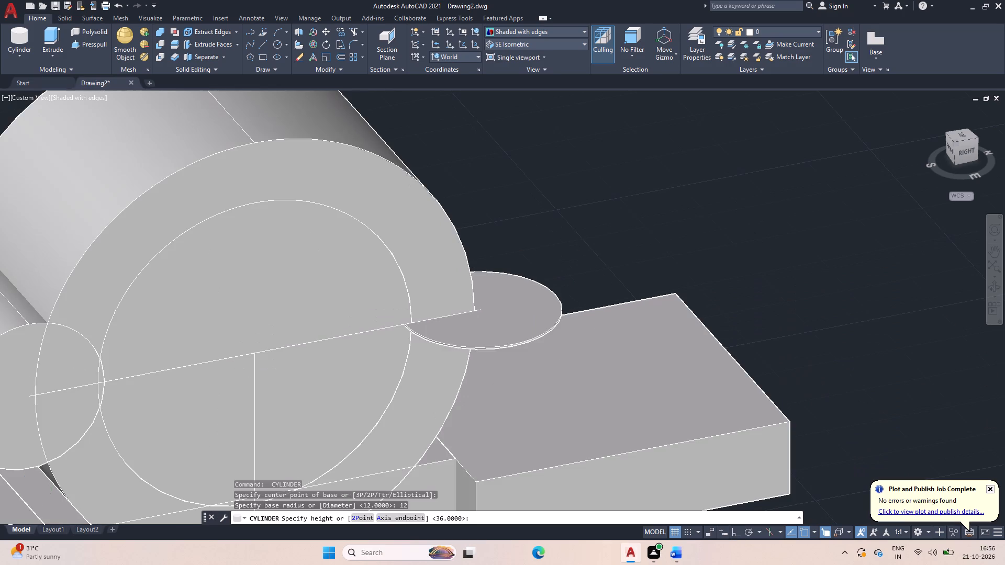
{"action": "left_click", "coordinate": [406, 516]}
{"action": "scroll", "coordinate": [283, 190], "scroll_direction": "down", "scroll_amount": 2}
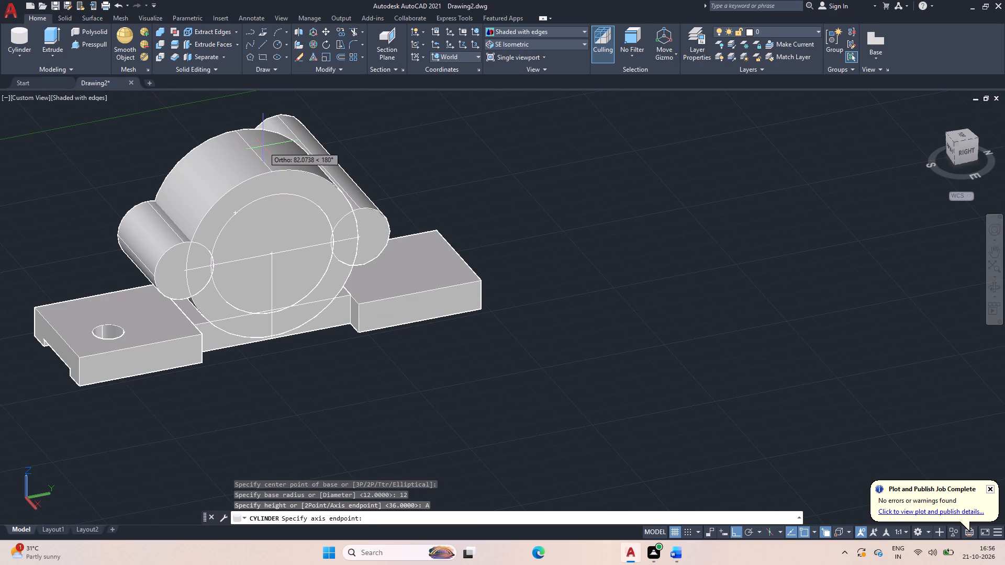
{"action": "type", "text": "36"}
{"action": "key", "text": "Return"}
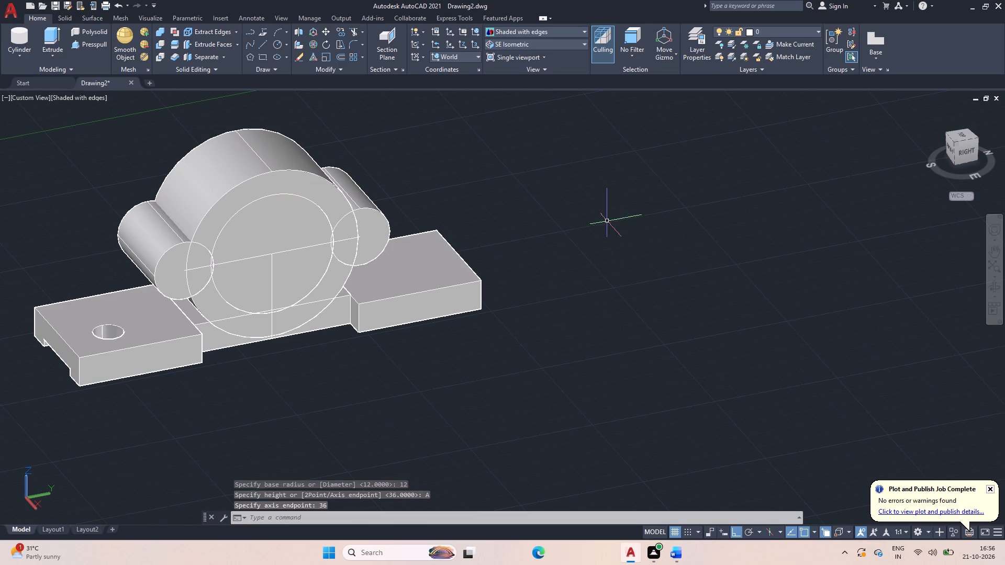
Create a radius 5 cylinder concentric with the side cylinder nearest the holed box, with its axis extending 36 back through it.
{"action": "middle_click_drag", "start_coordinate": [673, 253], "coordinate": [733, 290]}
{"action": "scroll", "coordinate": [472, 323], "scroll_direction": "up", "scroll_amount": 1}
{"action": "middle_click_drag", "start_coordinate": [561, 313], "coordinate": [677, 284]}
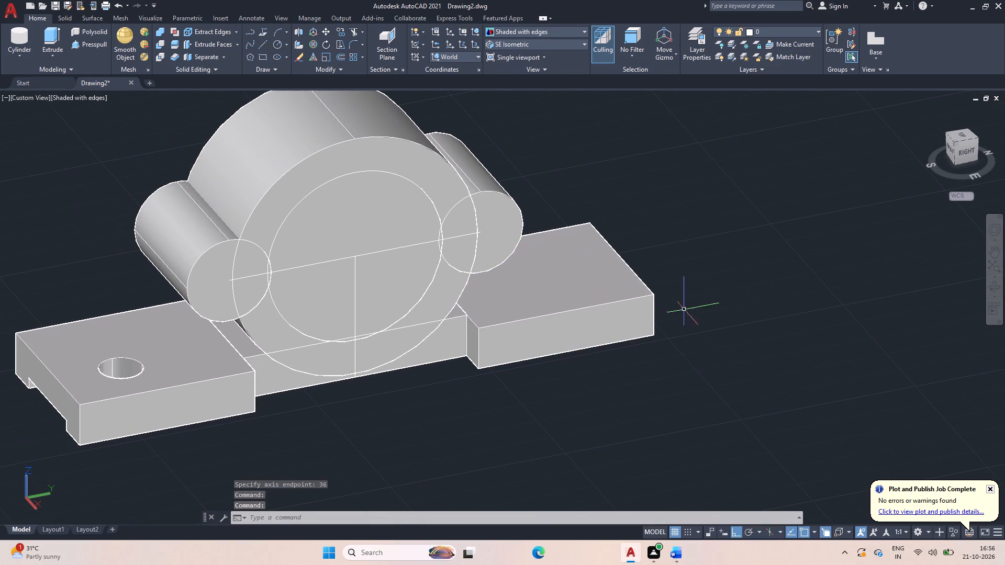
{"action": "left_click", "coordinate": [13, 36]}
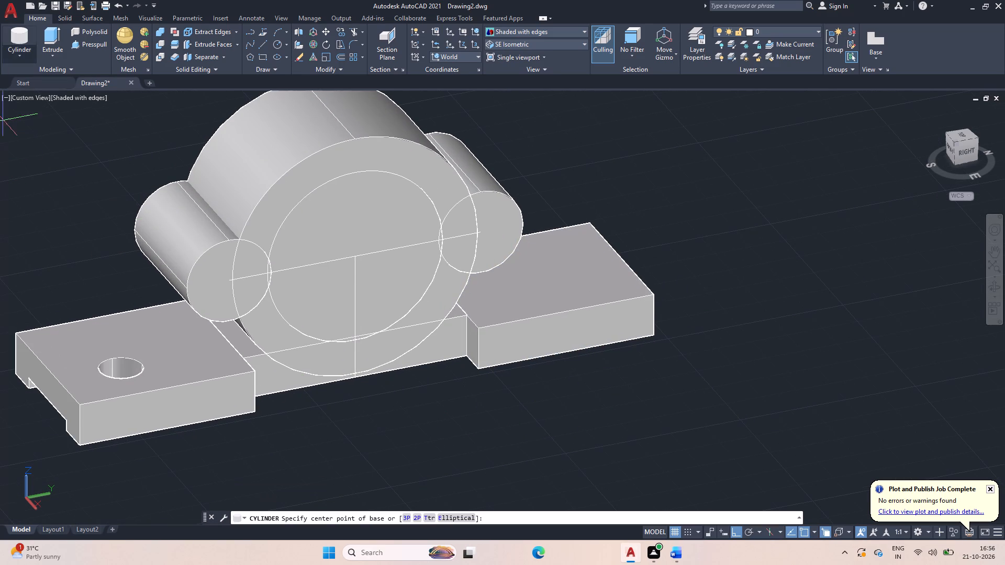
{"action": "scroll", "coordinate": [214, 289], "scroll_direction": "up", "scroll_amount": 2}
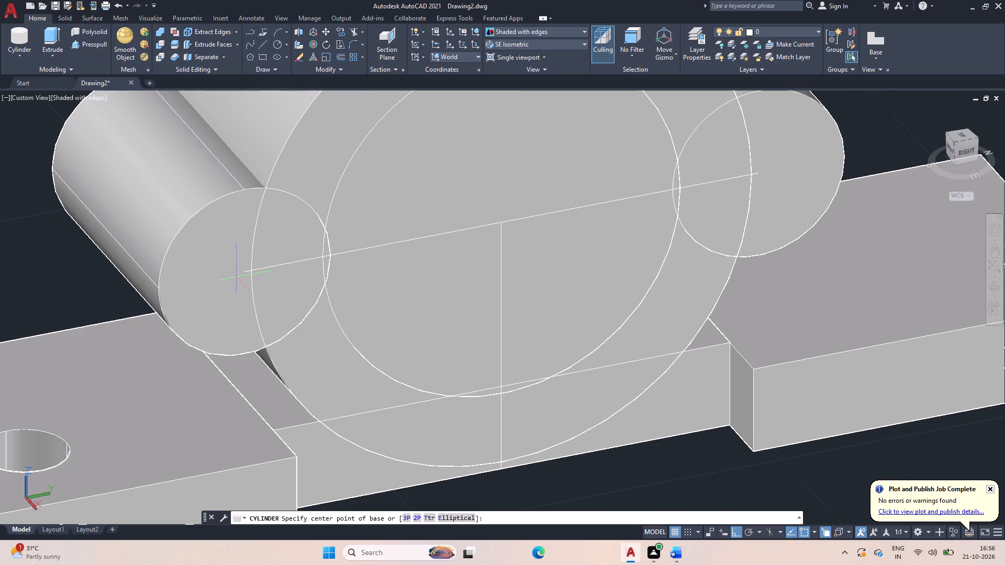
{"action": "left_click", "coordinate": [245, 274]}
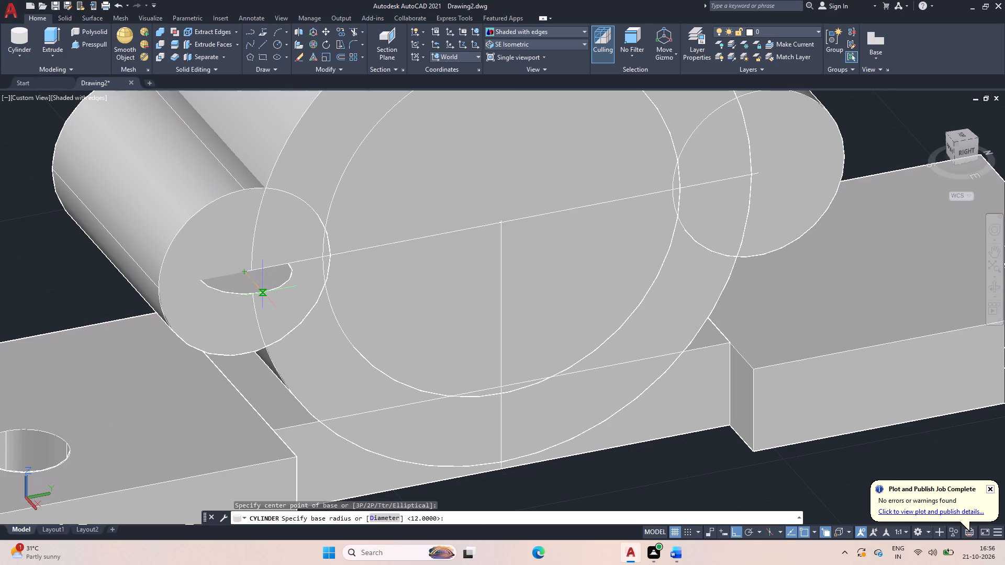
{"action": "key", "text": "5"}
{"action": "key", "text": "Return"}
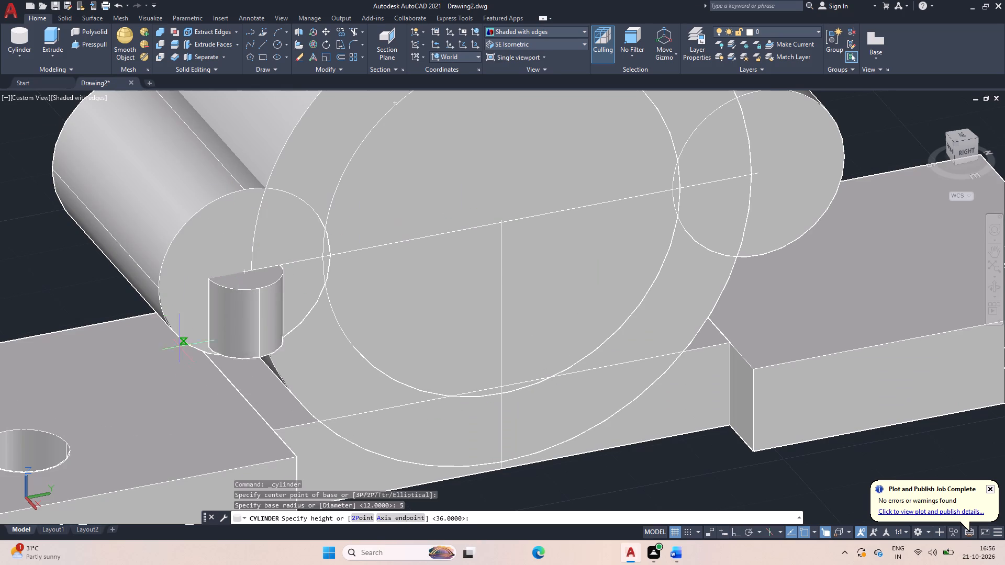
{"action": "left_click", "coordinate": [396, 516]}
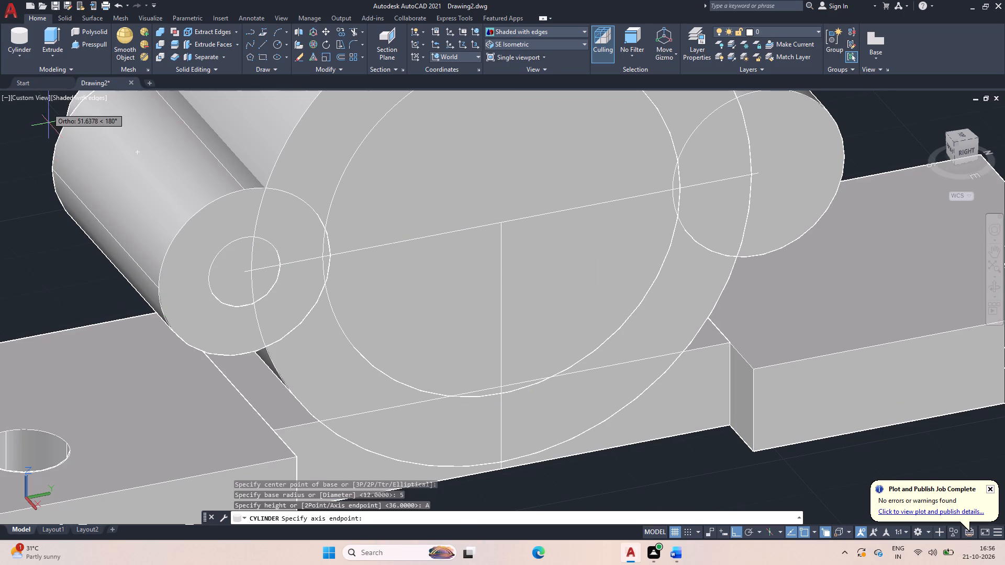
{"action": "type", "text": "36"}
{"action": "key", "text": "Return"}
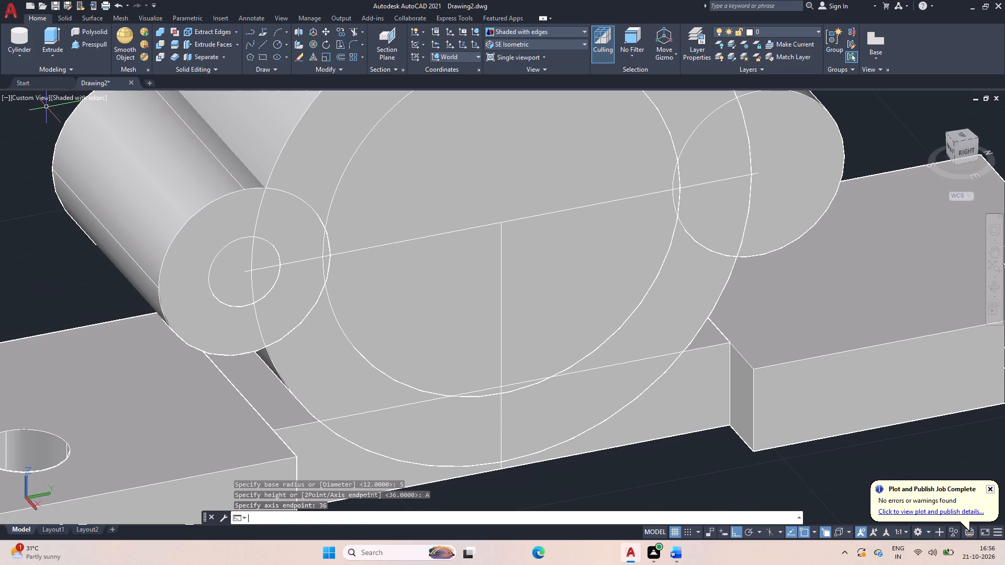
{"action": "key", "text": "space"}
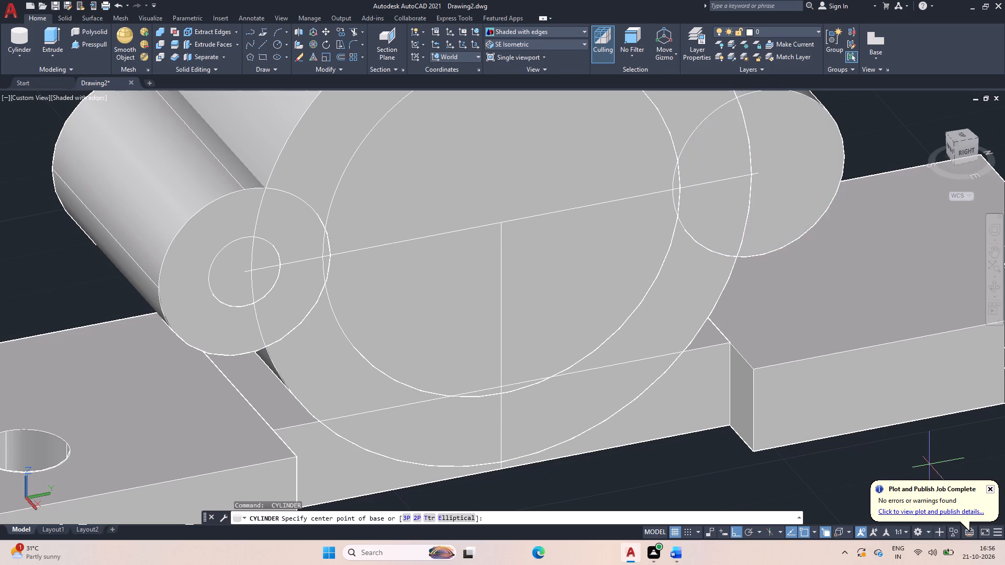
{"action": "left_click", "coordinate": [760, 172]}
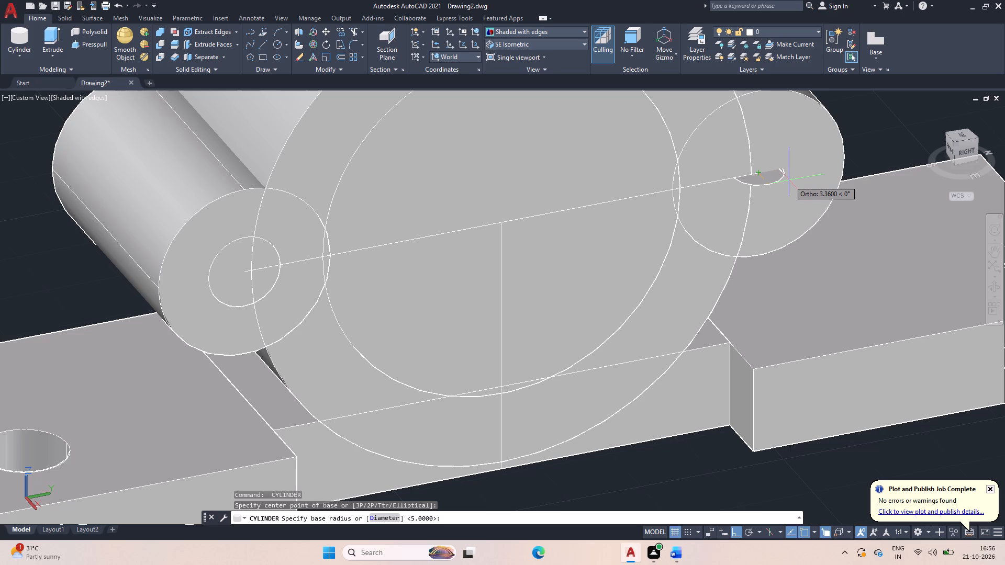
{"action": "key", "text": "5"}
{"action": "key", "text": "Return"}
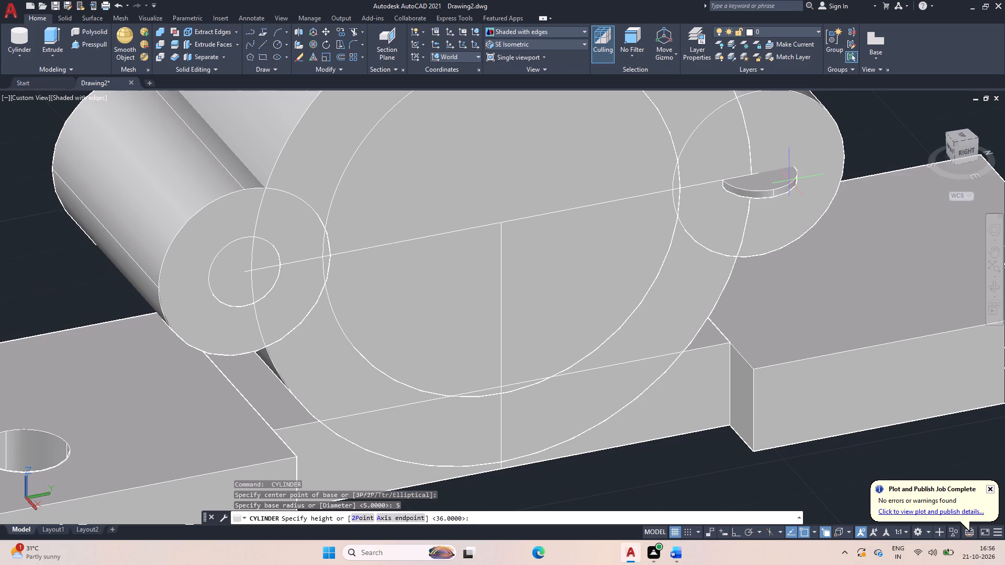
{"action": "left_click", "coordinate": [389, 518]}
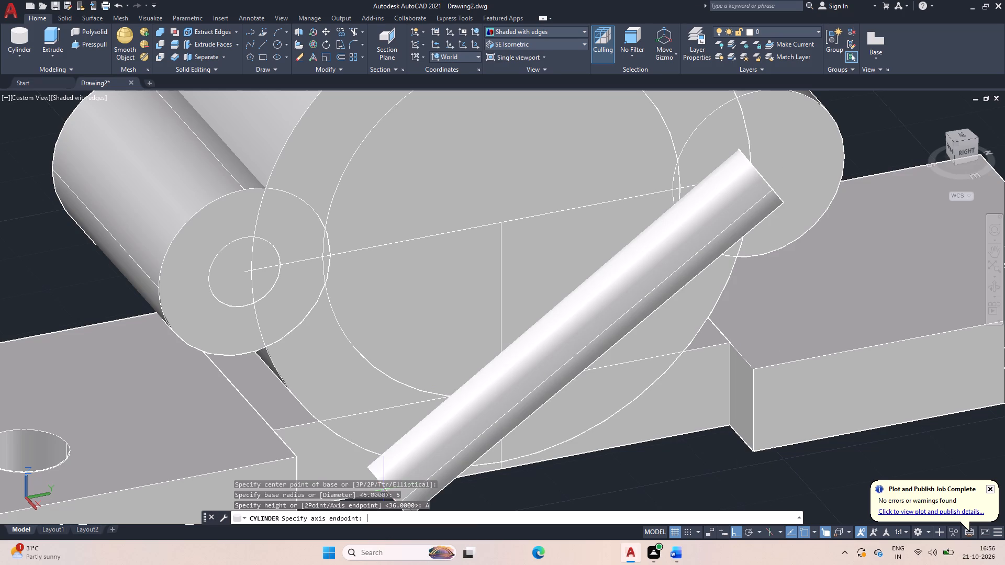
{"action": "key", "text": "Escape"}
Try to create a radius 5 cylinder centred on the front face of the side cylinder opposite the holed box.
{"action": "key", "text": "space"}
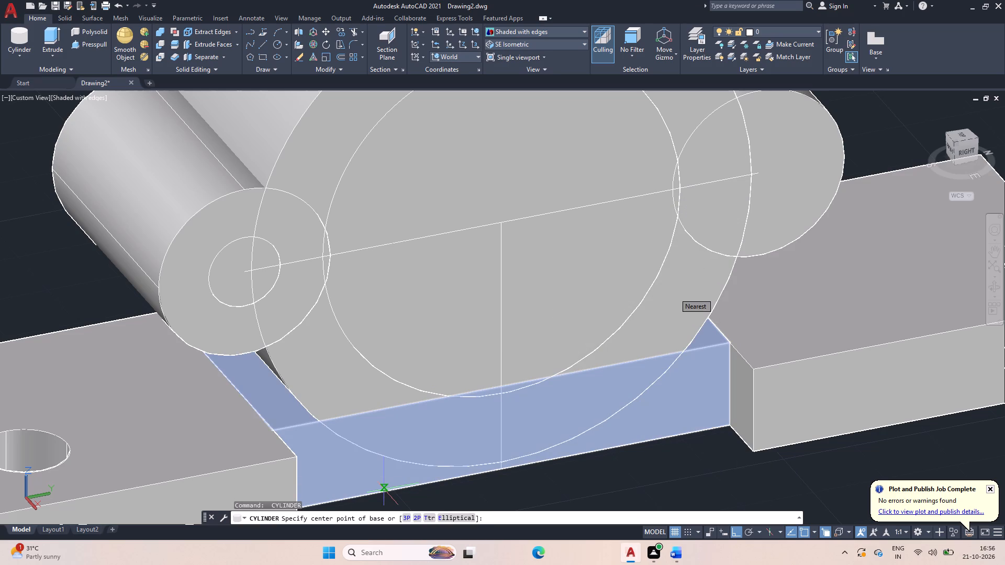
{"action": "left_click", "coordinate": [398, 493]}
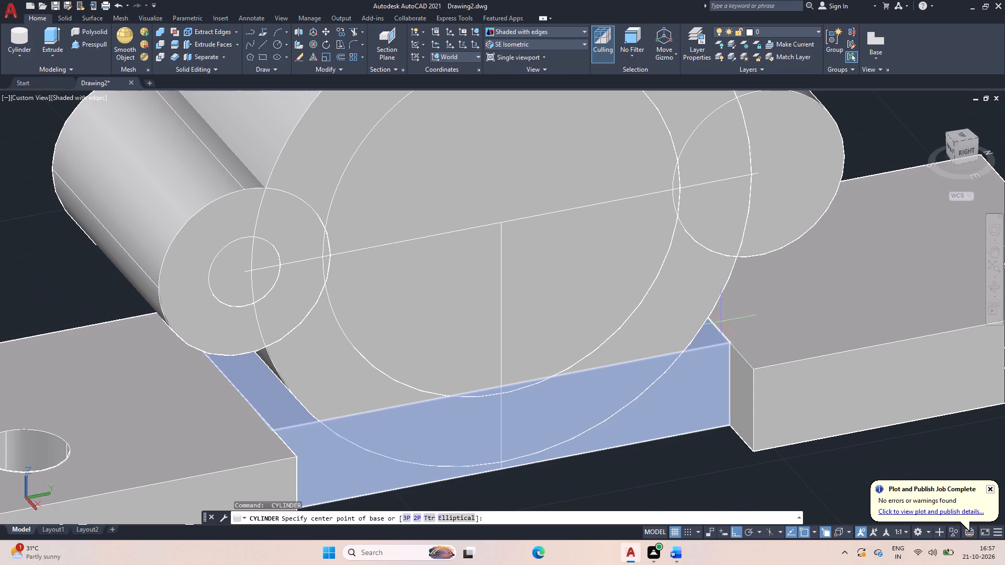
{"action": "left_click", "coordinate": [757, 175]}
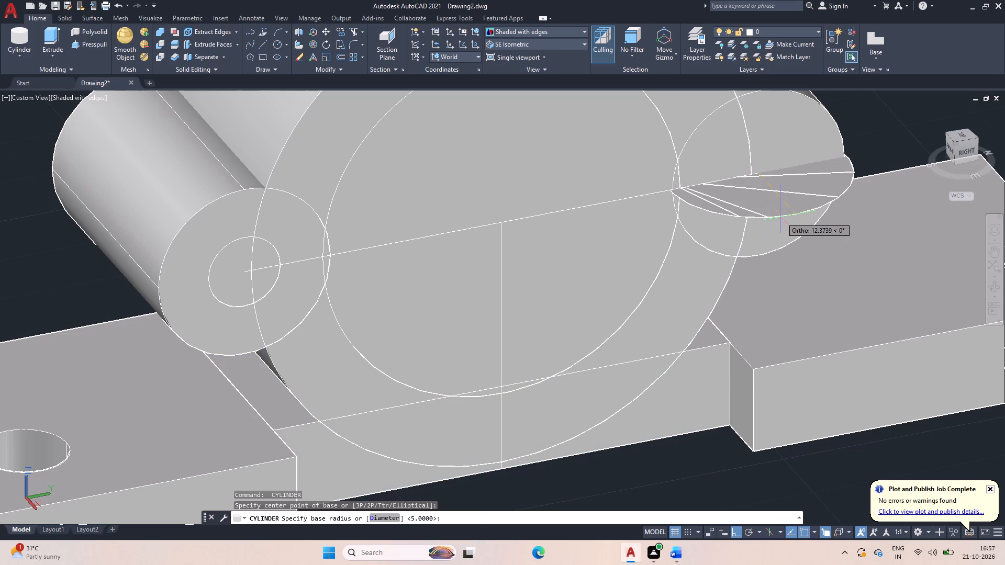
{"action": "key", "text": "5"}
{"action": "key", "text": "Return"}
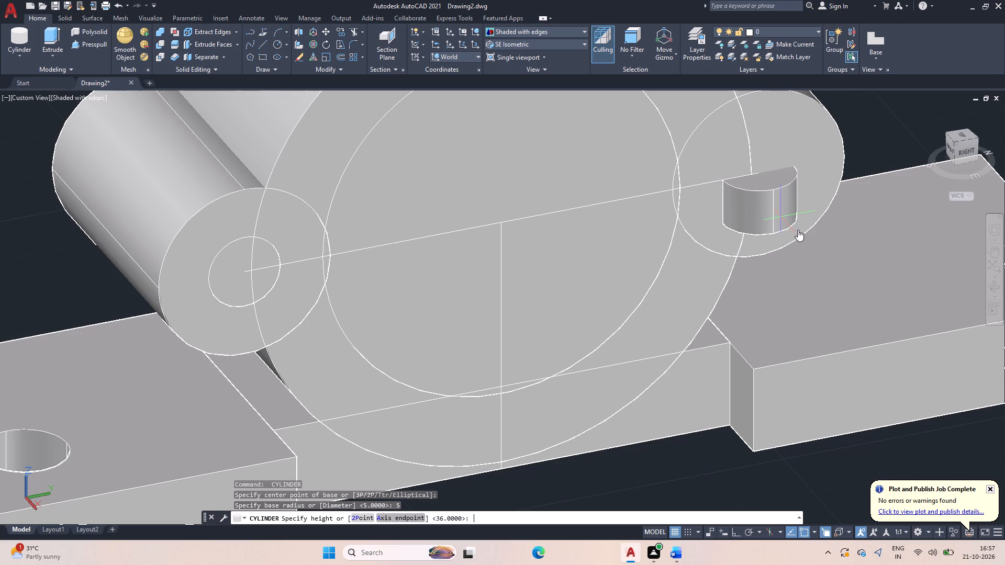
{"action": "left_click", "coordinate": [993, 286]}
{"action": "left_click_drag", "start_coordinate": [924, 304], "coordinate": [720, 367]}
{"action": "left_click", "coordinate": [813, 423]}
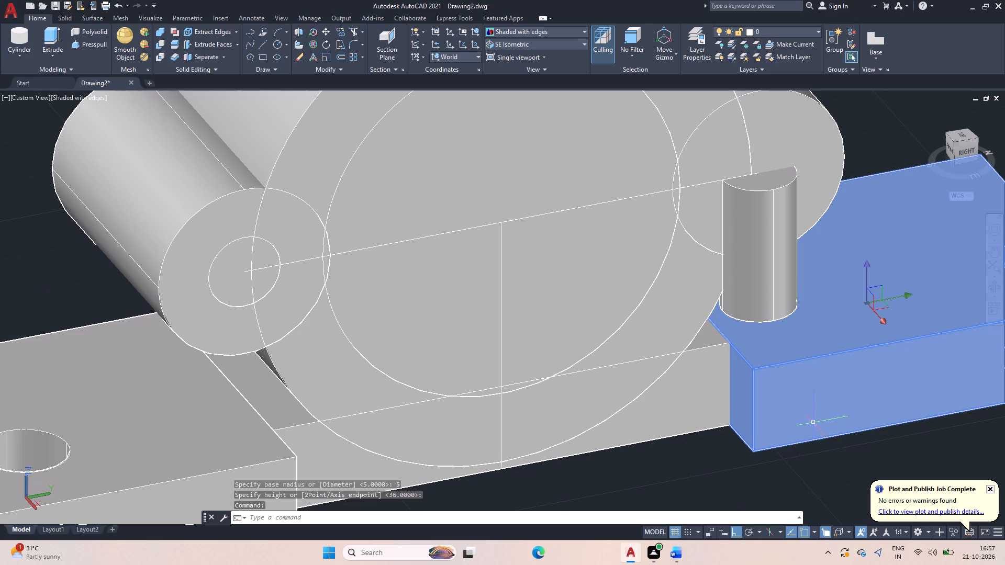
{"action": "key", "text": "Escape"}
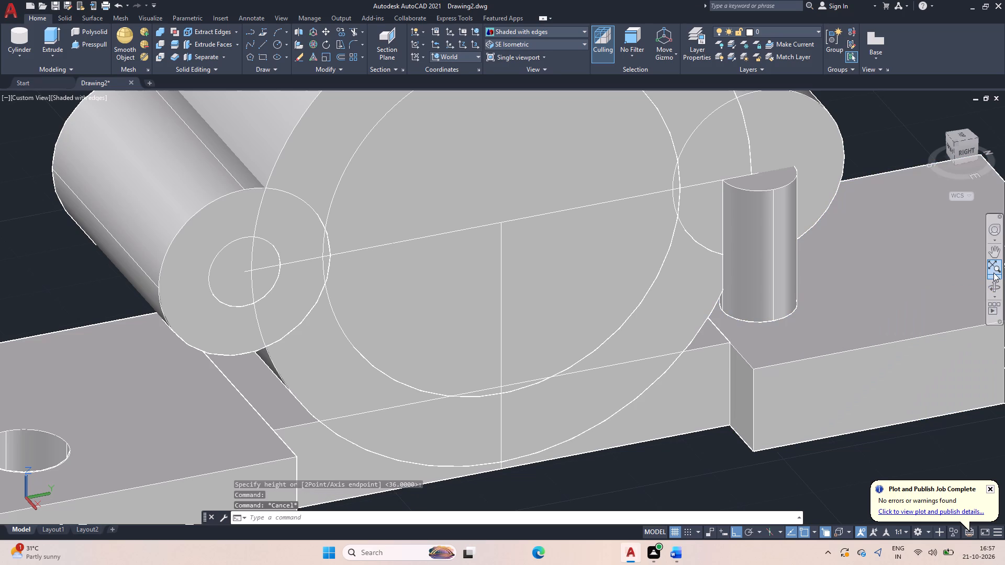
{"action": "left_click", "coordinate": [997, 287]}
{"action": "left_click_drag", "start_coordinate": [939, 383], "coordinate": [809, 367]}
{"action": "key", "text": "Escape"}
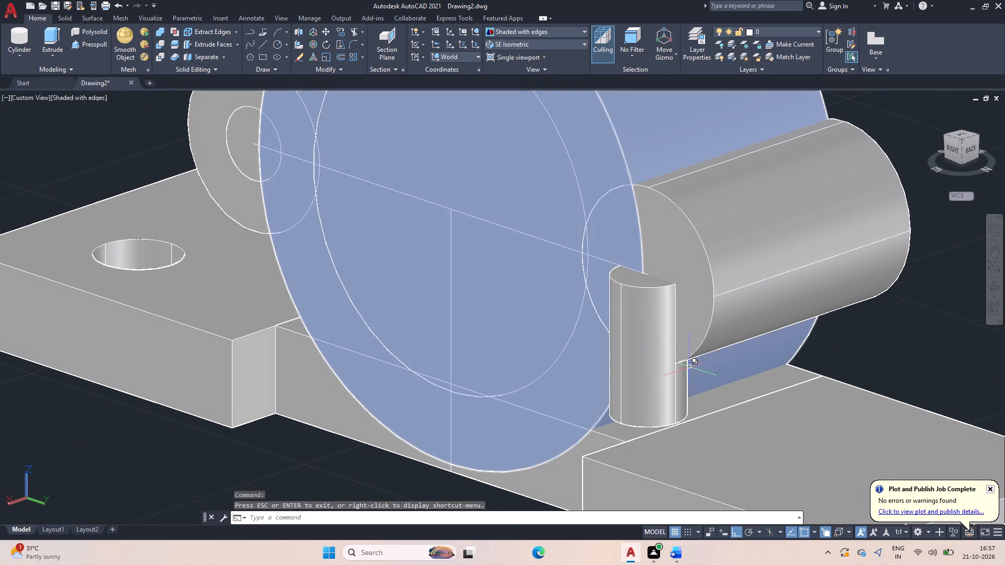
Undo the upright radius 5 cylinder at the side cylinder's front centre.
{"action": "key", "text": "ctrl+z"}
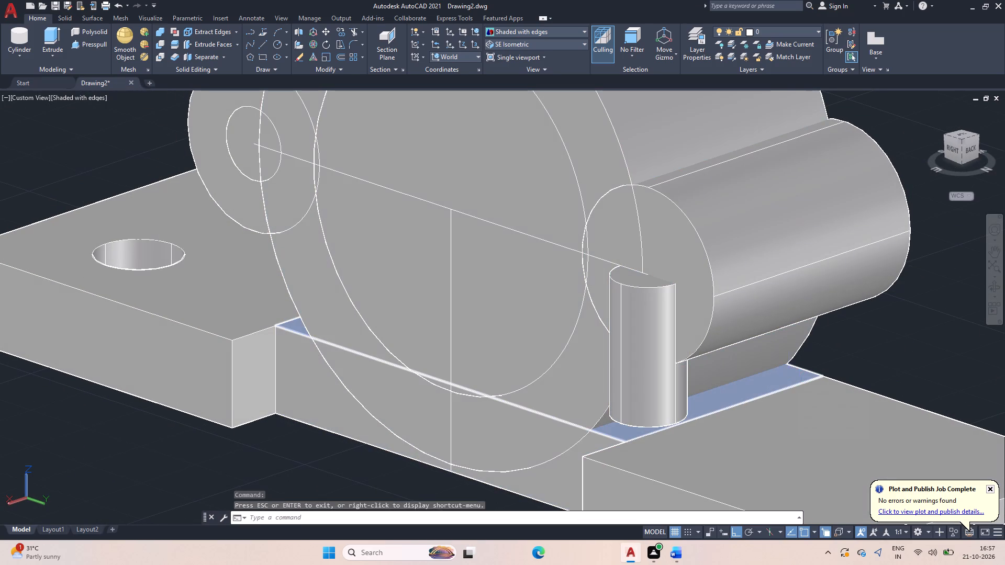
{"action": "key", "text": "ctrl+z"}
Create a radius 5 cylinder concentric with the side cylinder opposite the holed box, with its axis extending 36 back through it.
{"action": "left_click", "coordinate": [11, 41]}
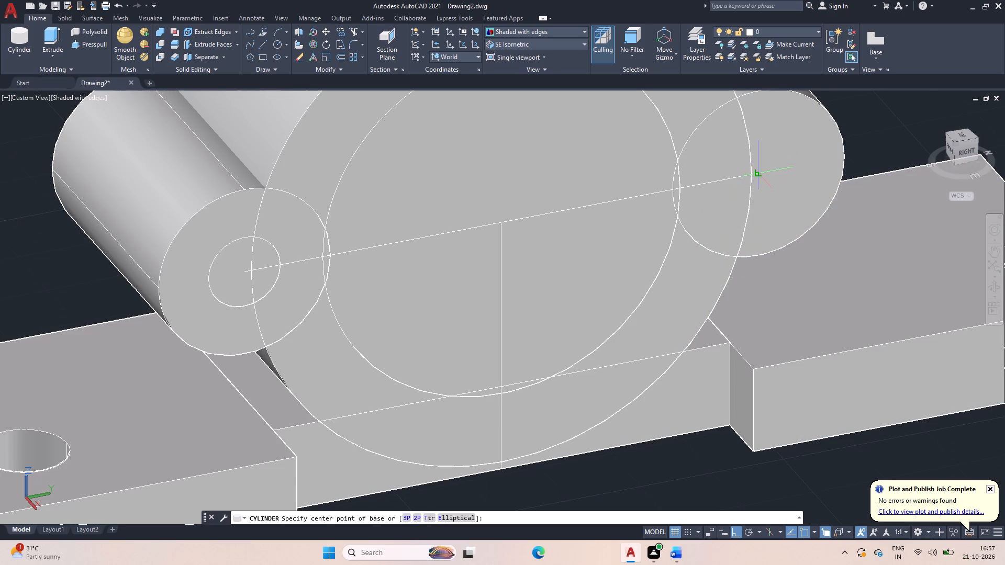
{"action": "left_click", "coordinate": [755, 173]}
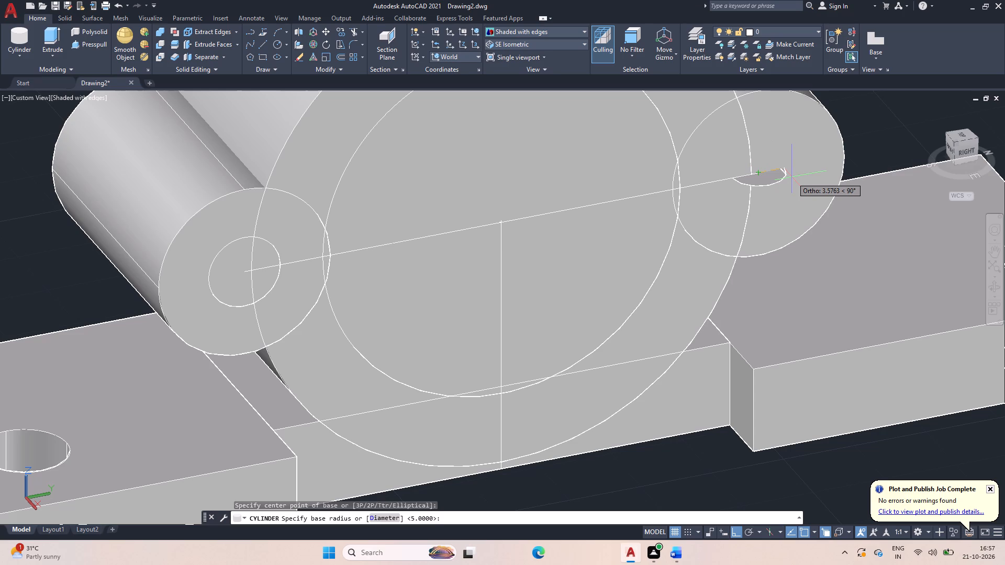
{"action": "key", "text": "5"}
{"action": "key", "text": "Return"}
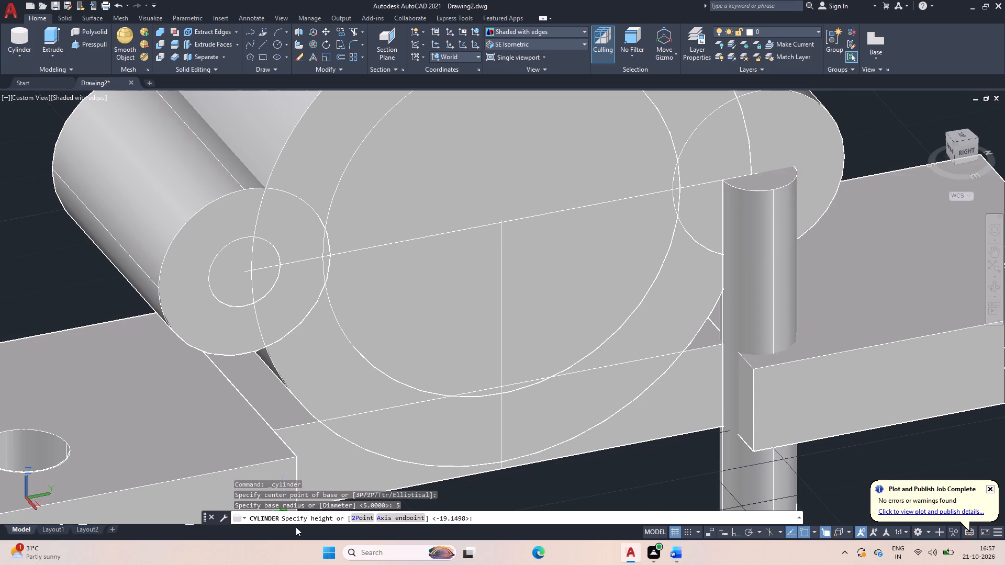
{"action": "left_click", "coordinate": [409, 517]}
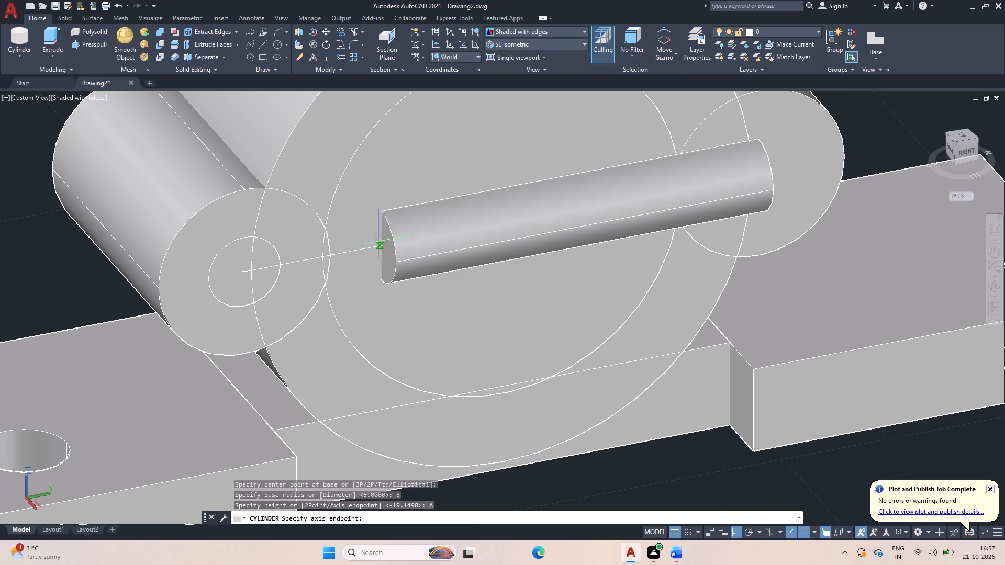
{"action": "left_click", "coordinate": [995, 287]}
{"action": "left_click_drag", "start_coordinate": [955, 321], "coordinate": [955, 327]}
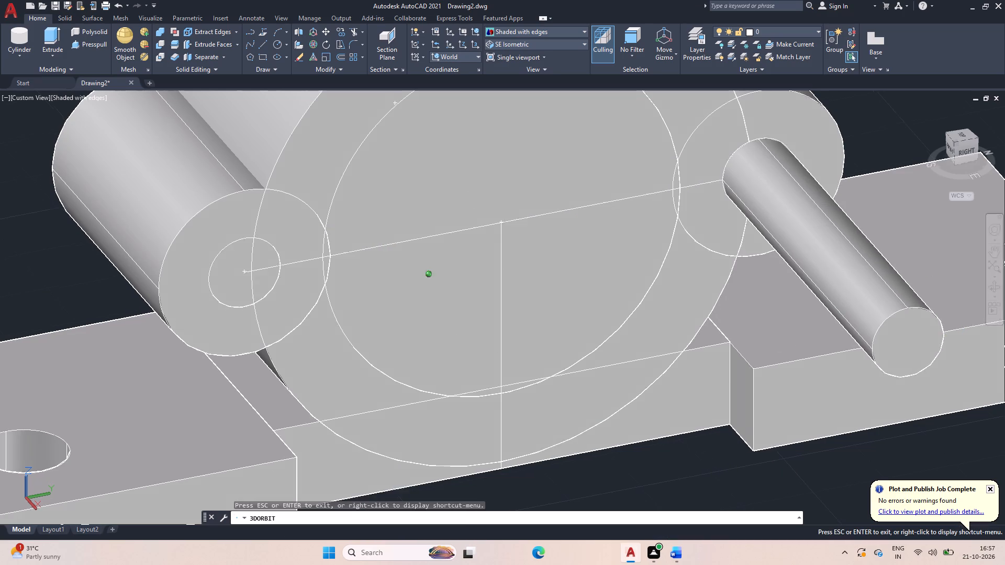
{"action": "left_click_drag", "start_coordinate": [955, 327], "coordinate": [827, 358]}
{"action": "key", "text": "Escape"}
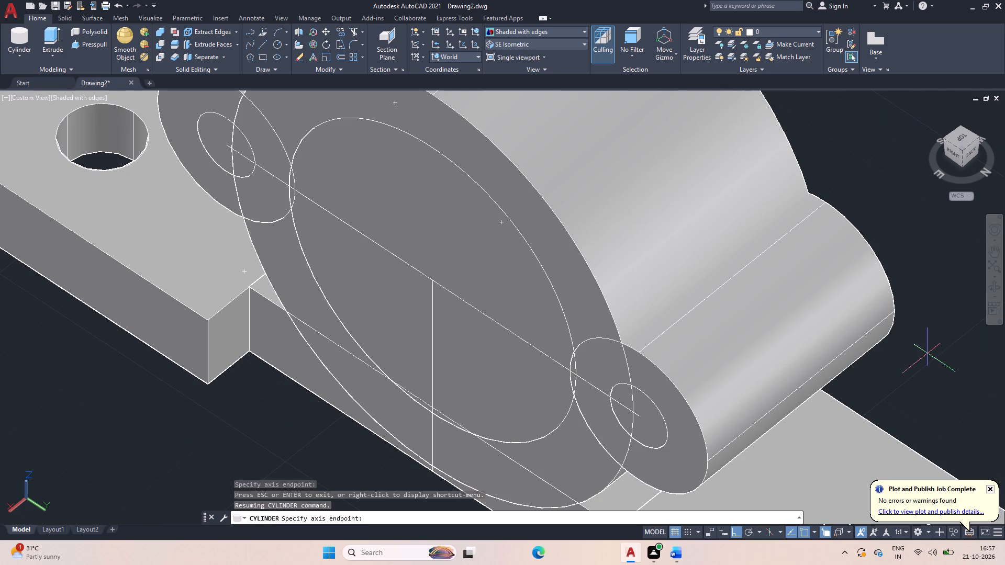
{"action": "type", "text": "36"}
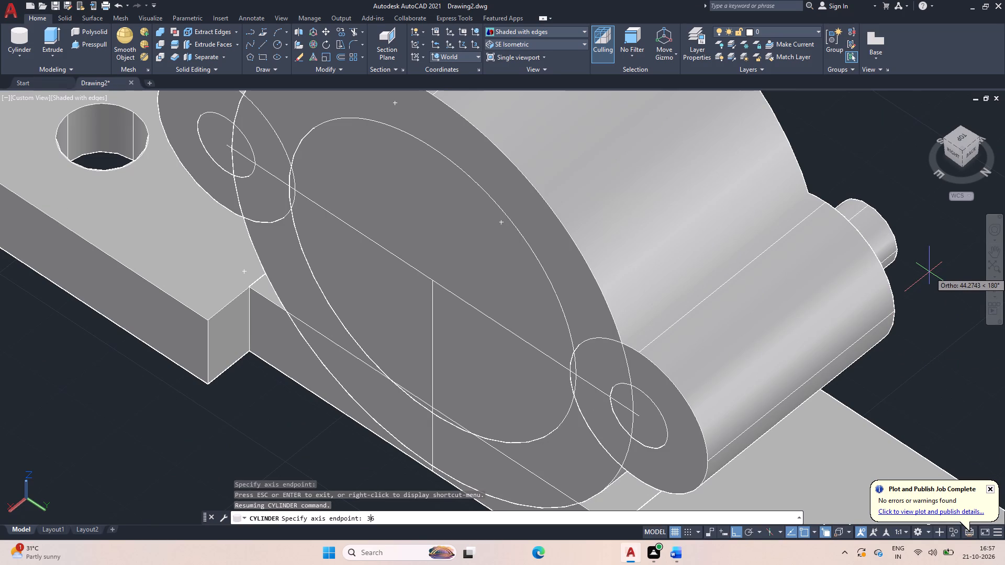
{"action": "key", "text": "Return"}
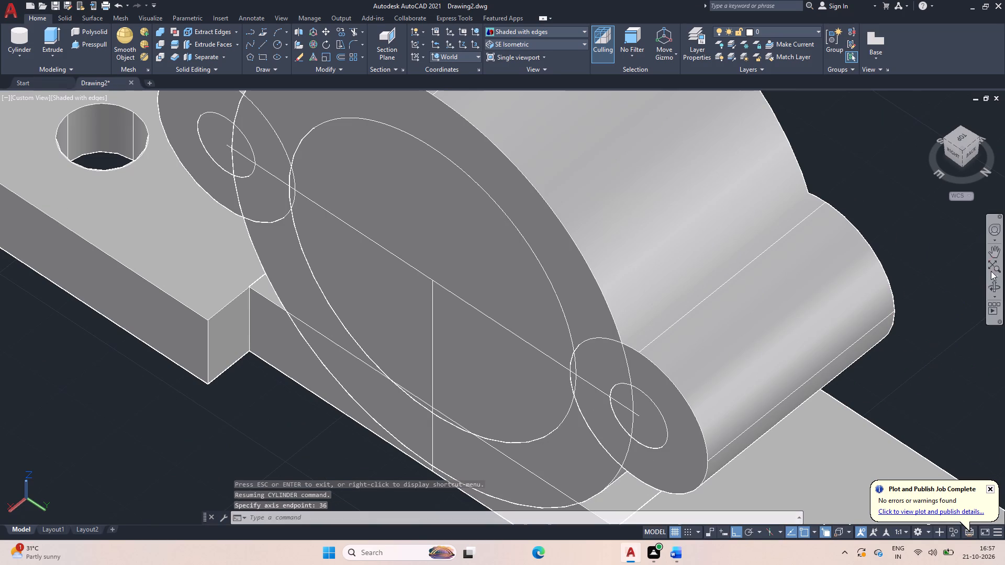
Subtract the large inner cylinder and both radius 5 cylinders from the combined three boxes, large outer cylinder and two side cylinders.
{"action": "left_click", "coordinate": [995, 284]}
{"action": "left_click_drag", "start_coordinate": [883, 386], "coordinate": [962, 337]}
{"action": "left_click_drag", "start_coordinate": [752, 449], "coordinate": [755, 418]}
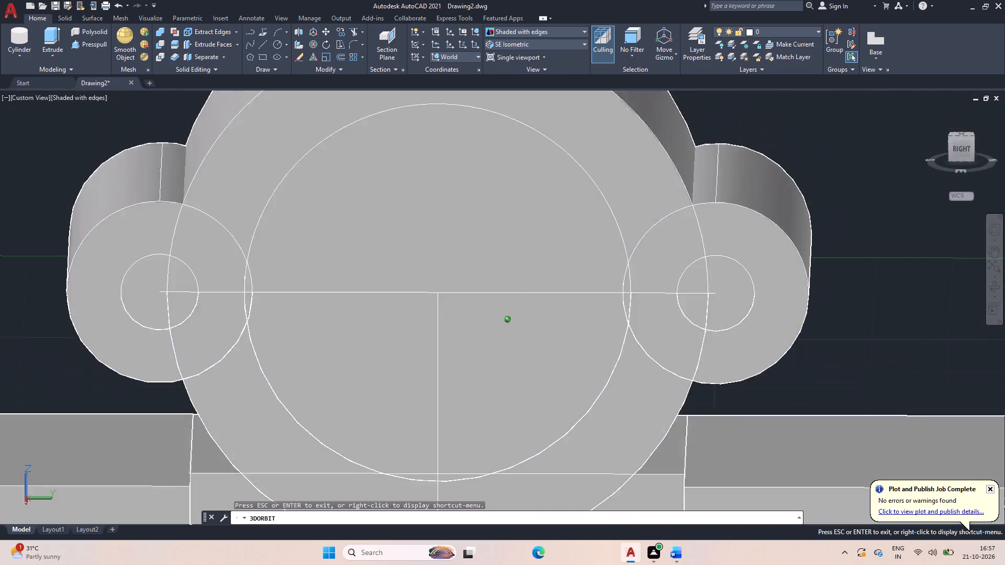
{"action": "left_click_drag", "start_coordinate": [755, 418], "coordinate": [758, 423]}
{"action": "scroll", "coordinate": [754, 416], "scroll_direction": "down", "scroll_amount": 4}
{"action": "middle_click_drag", "start_coordinate": [748, 450], "coordinate": [732, 423]}
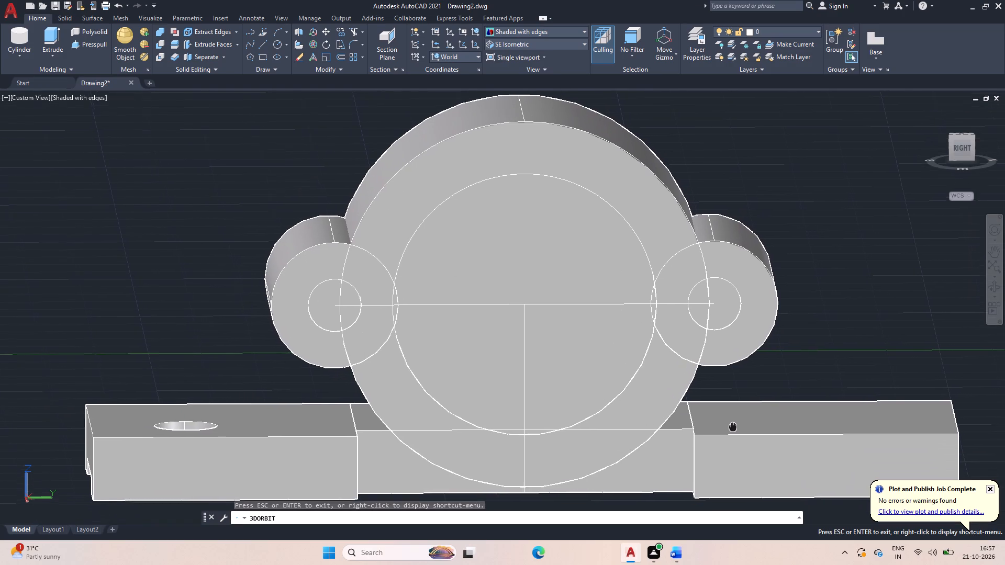
{"action": "middle_click_drag", "start_coordinate": [732, 423], "coordinate": [731, 420]}
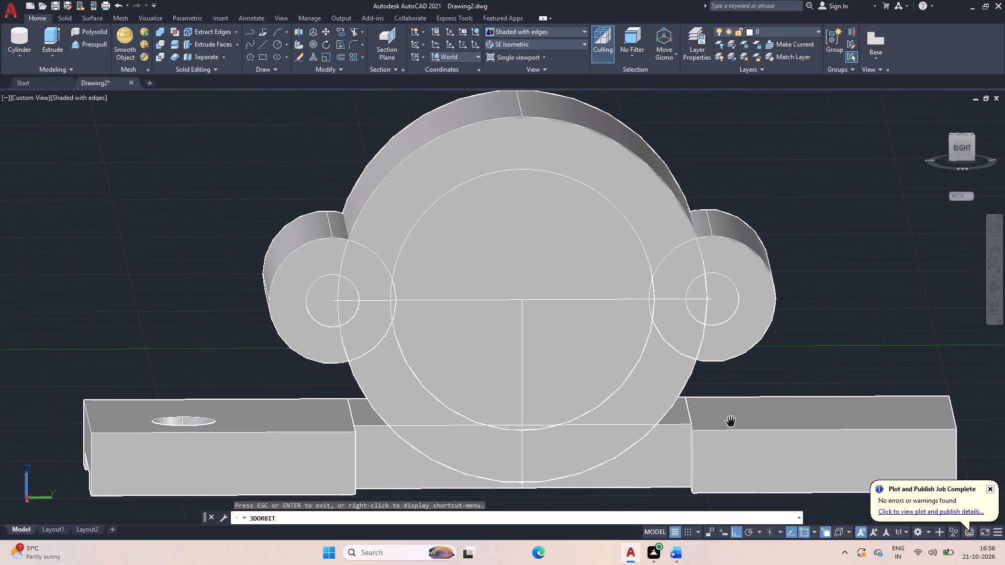
{"action": "key", "text": "s"}
{"action": "type", "text": "U"}
{"action": "key", "text": "space"}
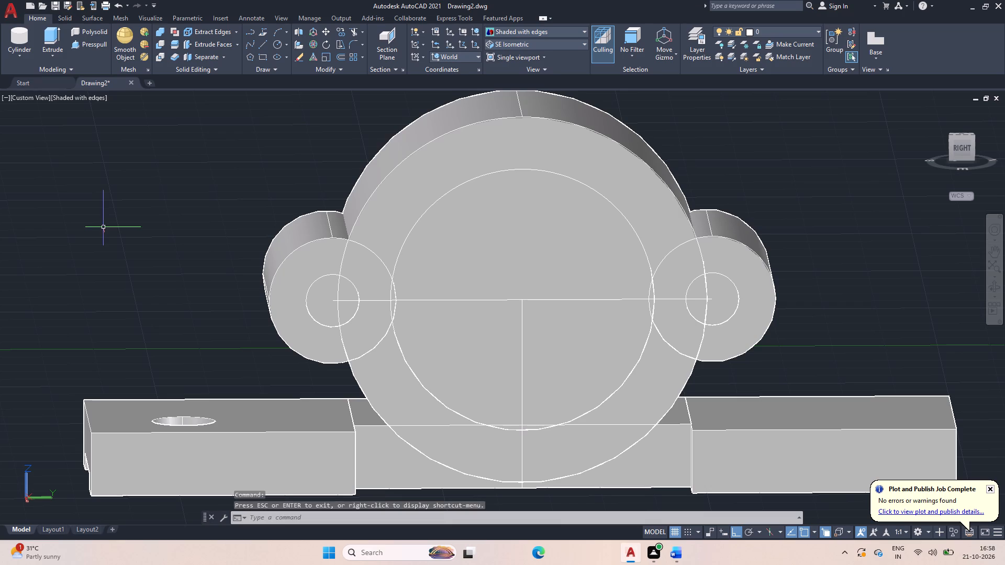
{"action": "type", "text": "SU"}
{"action": "key", "text": "space"}
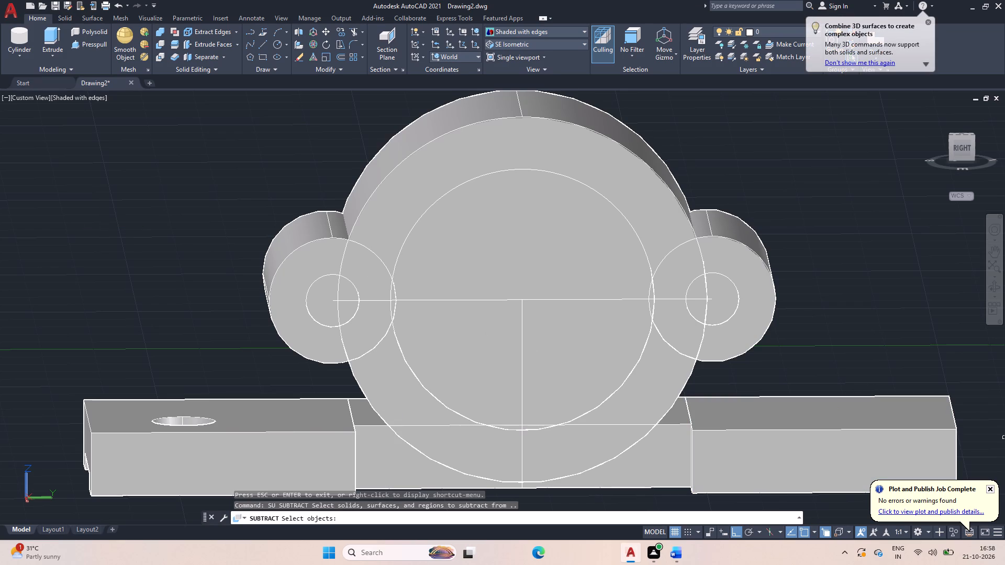
{"action": "left_click", "coordinate": [991, 287]}
{"action": "left_click_drag", "start_coordinate": [932, 328], "coordinate": [931, 322]}
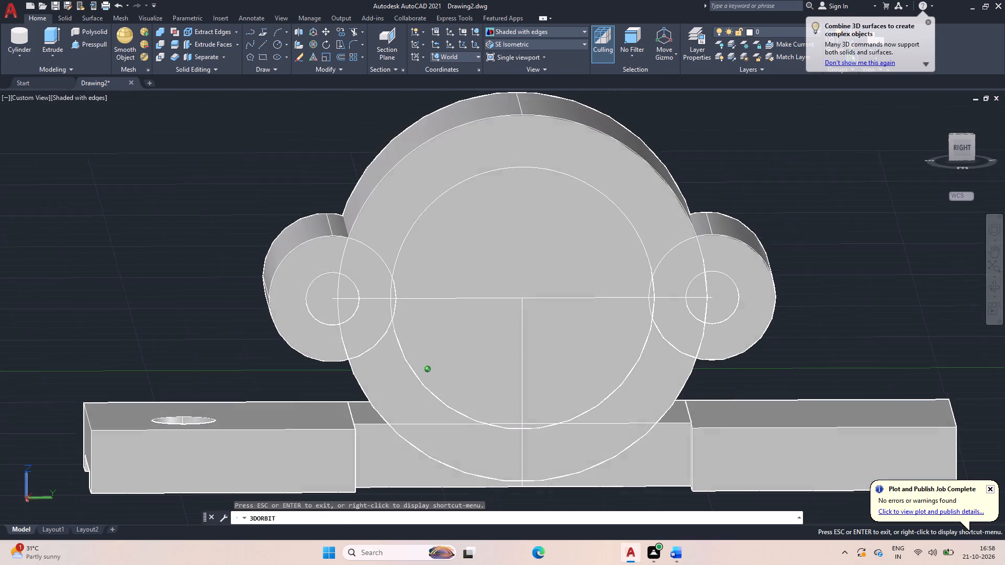
{"action": "left_click_drag", "start_coordinate": [931, 322], "coordinate": [930, 318]}
{"action": "left_click_drag", "start_coordinate": [929, 307], "coordinate": [943, 348]}
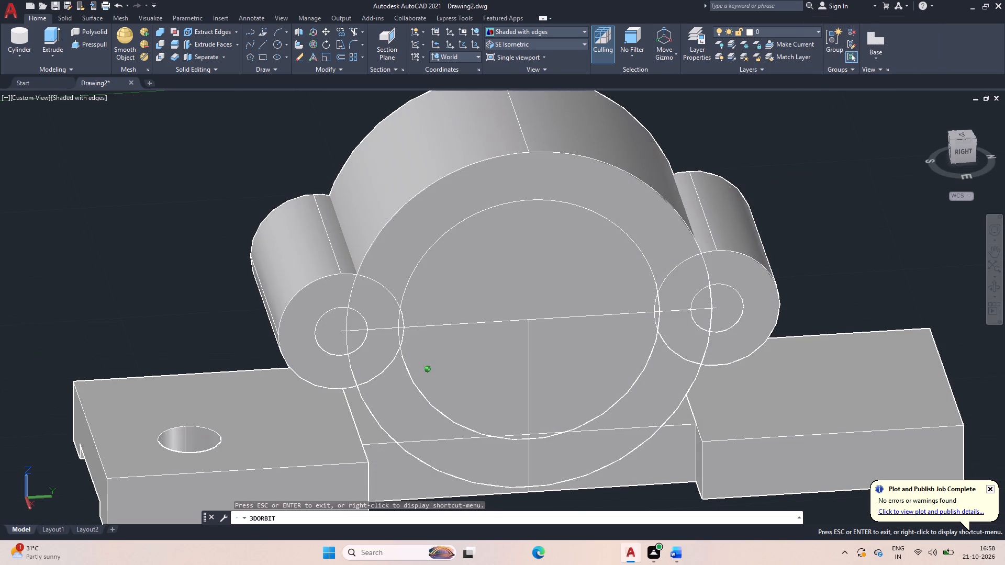
{"action": "key", "text": "Escape"}
{"action": "left_click", "coordinate": [822, 404]}
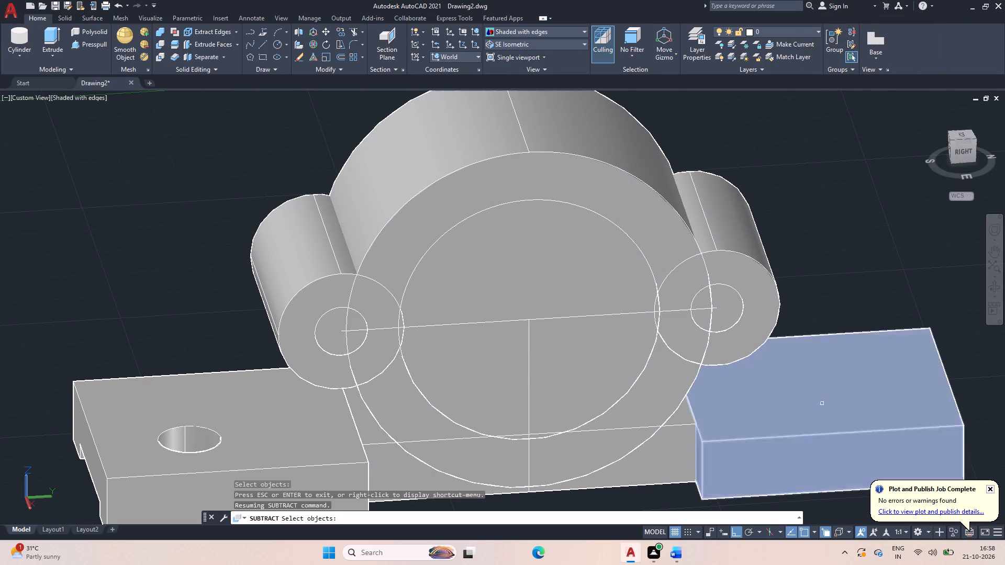
{"action": "left_click", "coordinate": [682, 441]}
{"action": "left_click", "coordinate": [216, 486]}
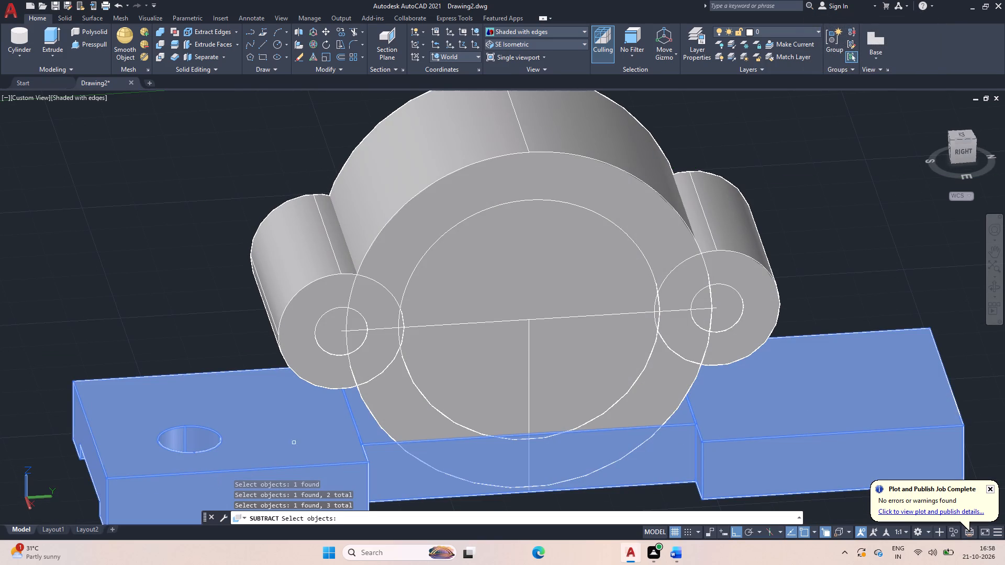
{"action": "left_click", "coordinate": [752, 329]}
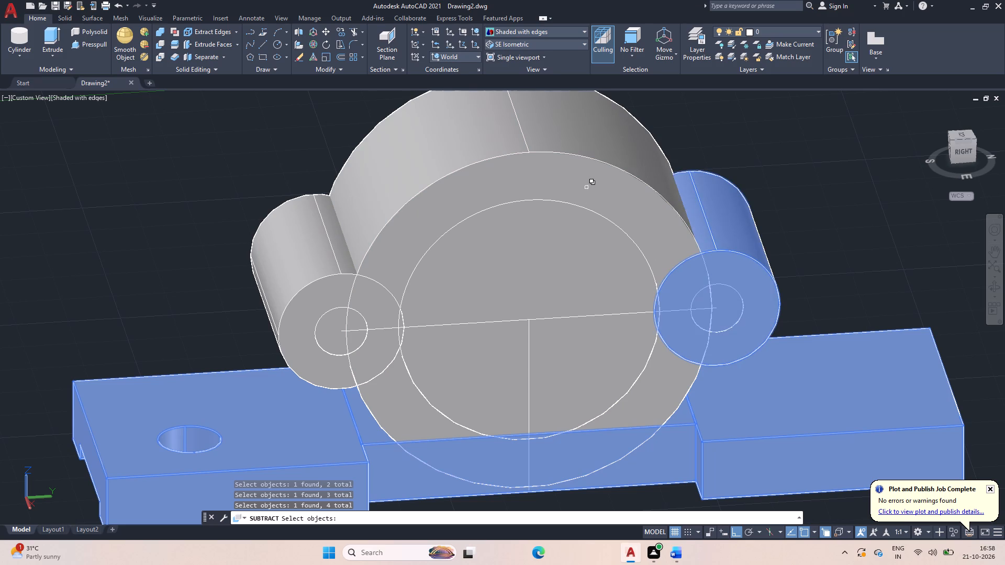
{"action": "left_click", "coordinate": [590, 183]}
{"action": "left_click", "coordinate": [287, 252]}
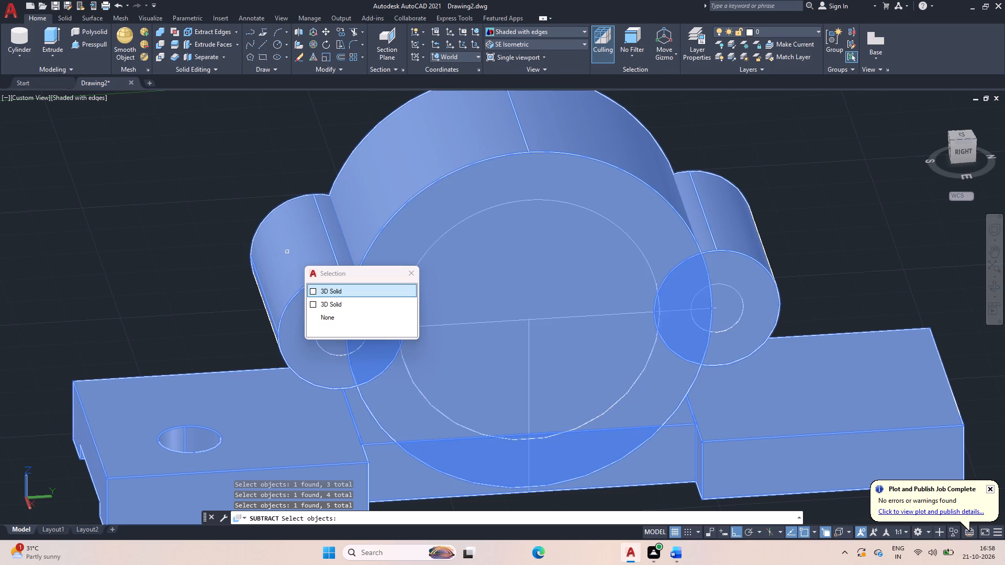
{"action": "key", "text": "space"}
{"action": "key", "text": "space"}
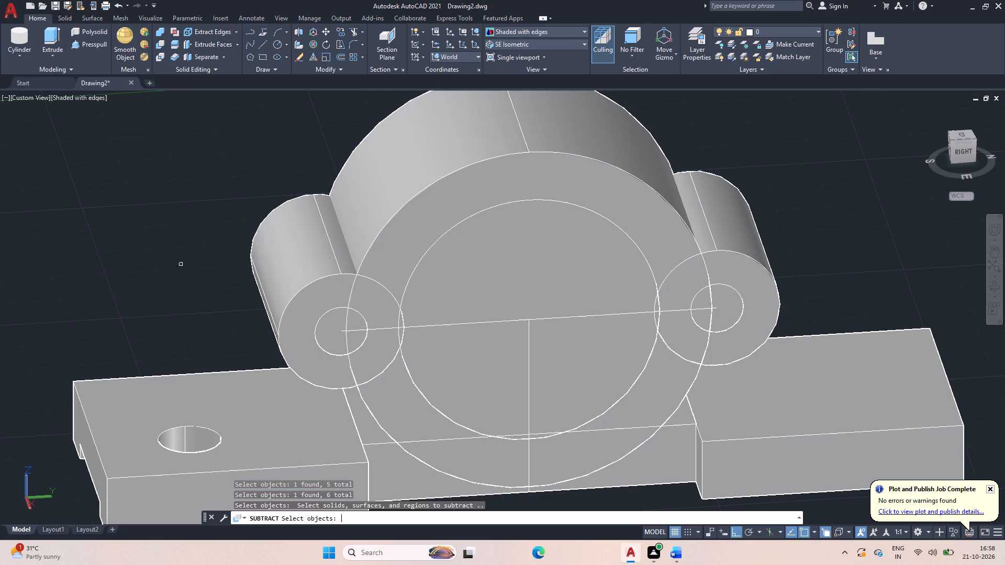
{"action": "left_click", "coordinate": [336, 334]}
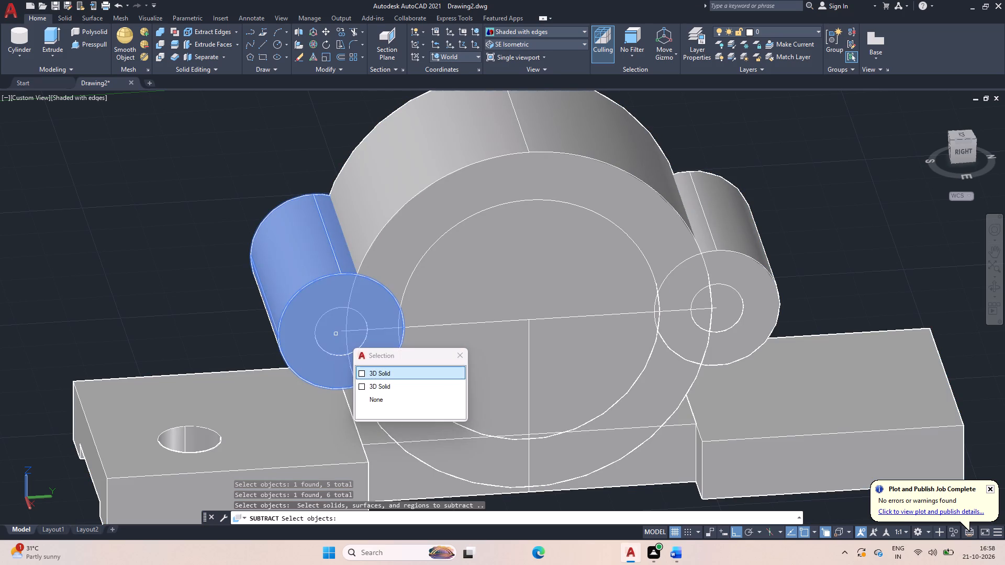
{"action": "left_click", "coordinate": [394, 387]}
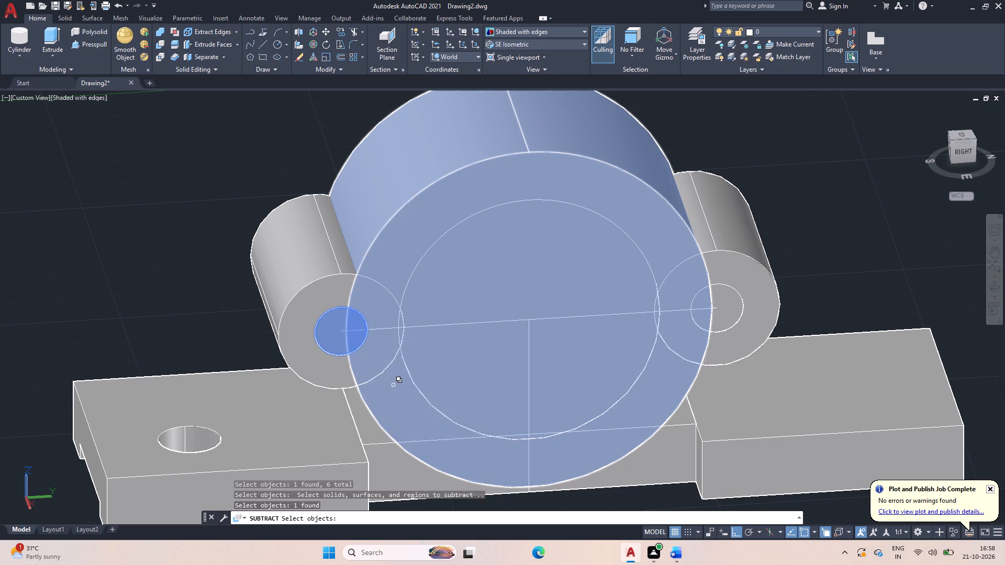
{"action": "left_click", "coordinate": [517, 331]}
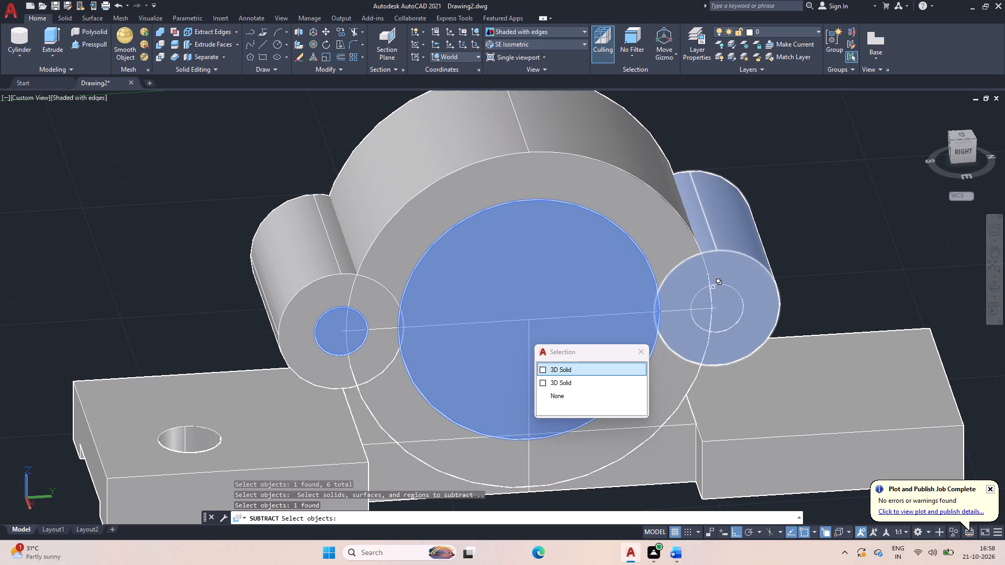
{"action": "left_click", "coordinate": [728, 312]}
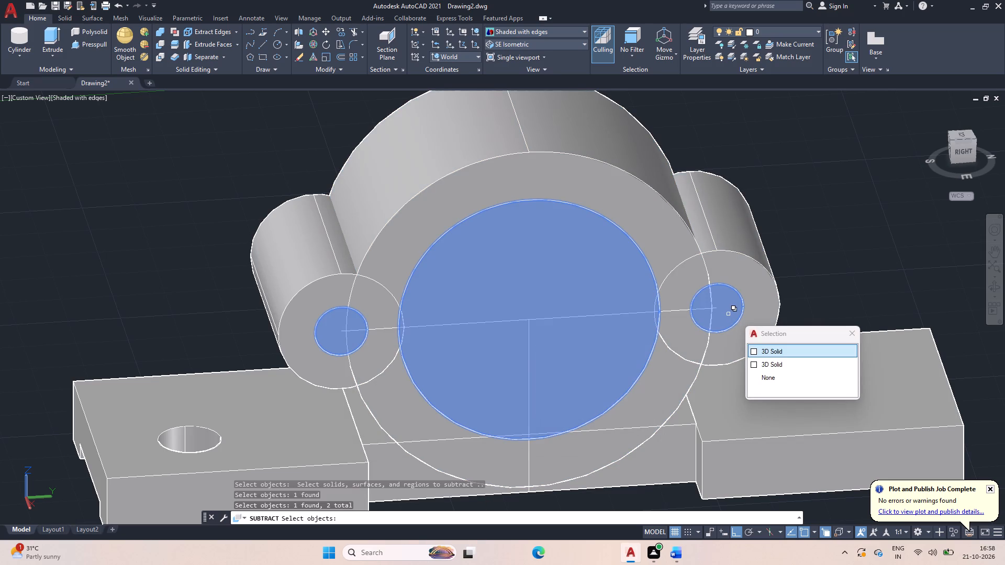
{"action": "key", "text": "space"}
{"action": "key", "text": "space"}
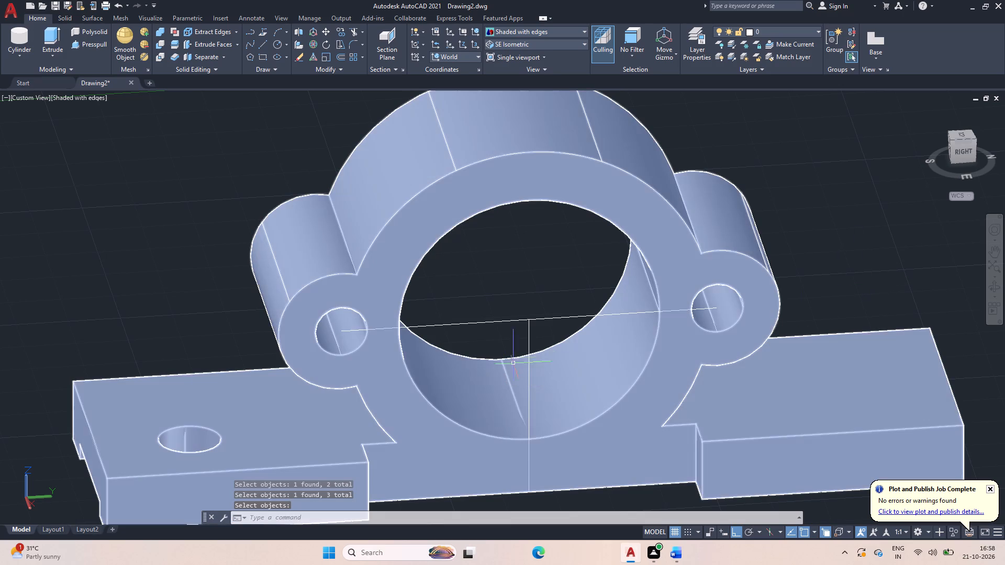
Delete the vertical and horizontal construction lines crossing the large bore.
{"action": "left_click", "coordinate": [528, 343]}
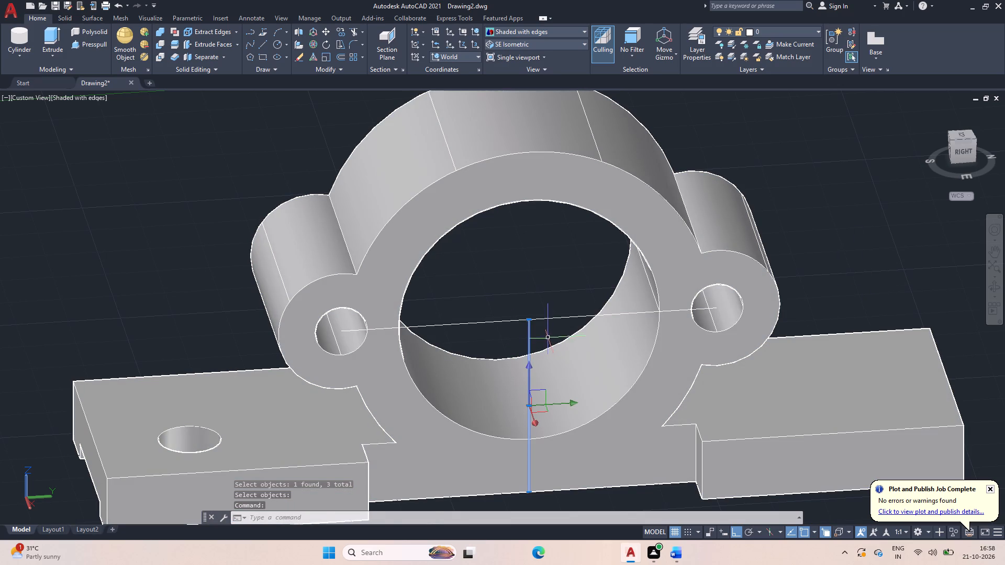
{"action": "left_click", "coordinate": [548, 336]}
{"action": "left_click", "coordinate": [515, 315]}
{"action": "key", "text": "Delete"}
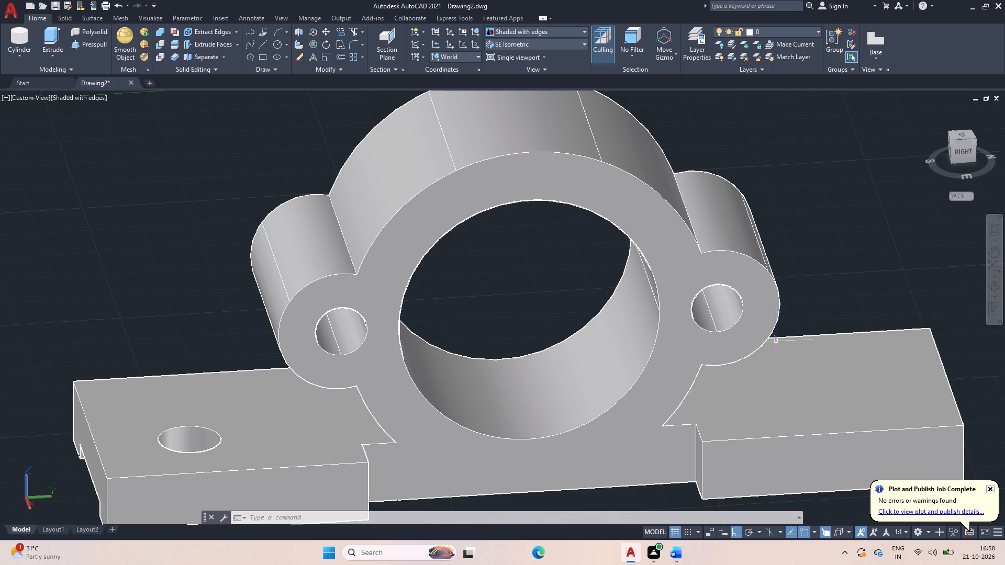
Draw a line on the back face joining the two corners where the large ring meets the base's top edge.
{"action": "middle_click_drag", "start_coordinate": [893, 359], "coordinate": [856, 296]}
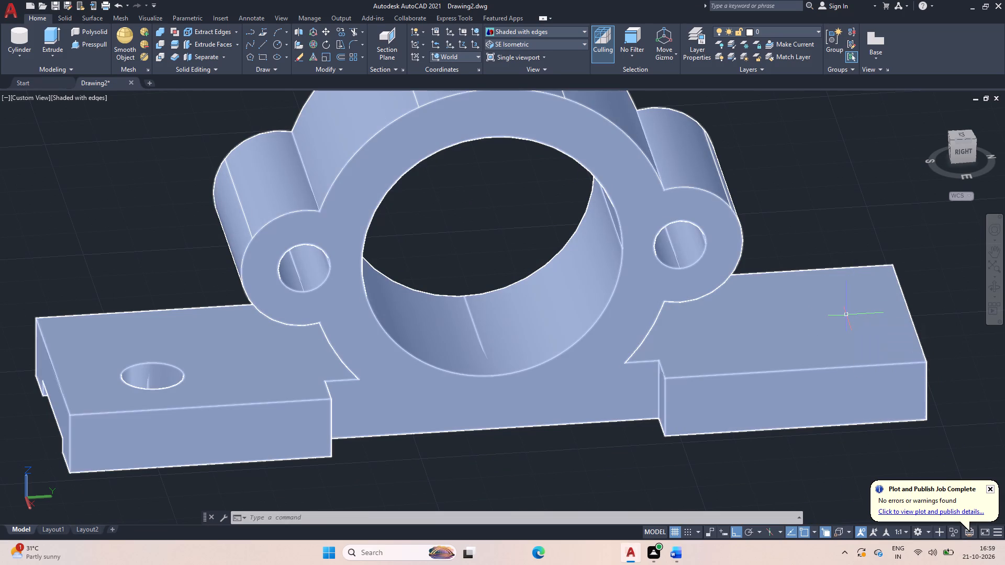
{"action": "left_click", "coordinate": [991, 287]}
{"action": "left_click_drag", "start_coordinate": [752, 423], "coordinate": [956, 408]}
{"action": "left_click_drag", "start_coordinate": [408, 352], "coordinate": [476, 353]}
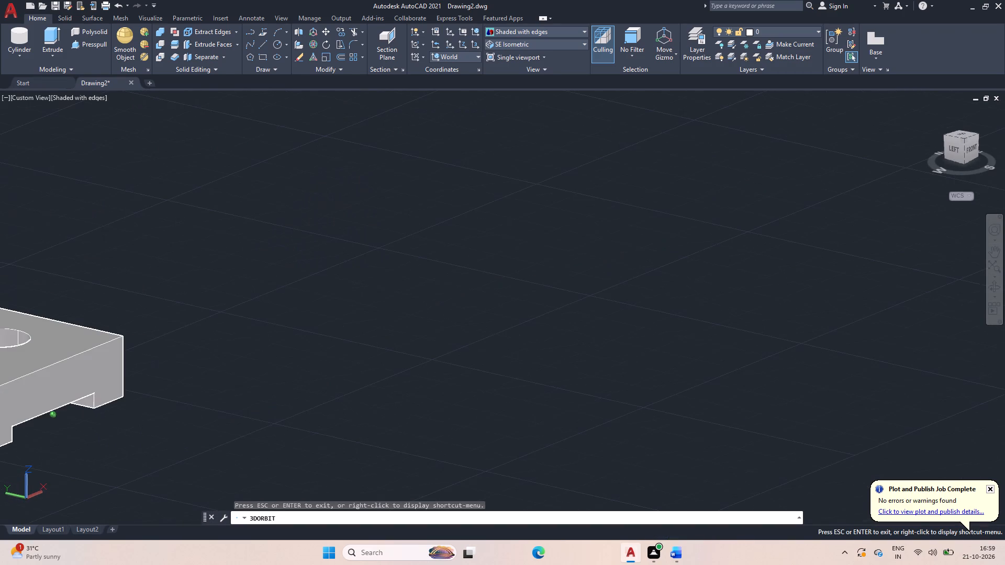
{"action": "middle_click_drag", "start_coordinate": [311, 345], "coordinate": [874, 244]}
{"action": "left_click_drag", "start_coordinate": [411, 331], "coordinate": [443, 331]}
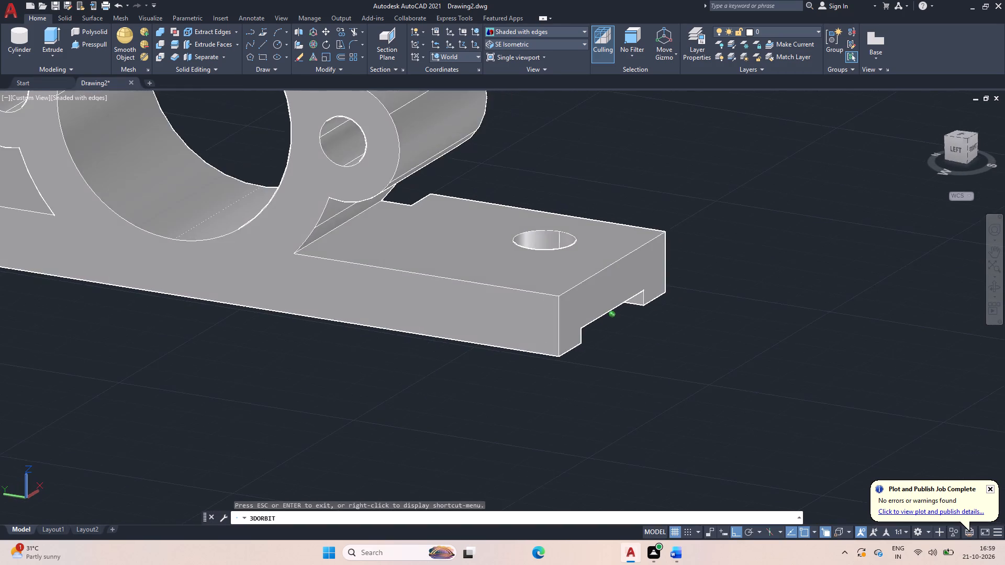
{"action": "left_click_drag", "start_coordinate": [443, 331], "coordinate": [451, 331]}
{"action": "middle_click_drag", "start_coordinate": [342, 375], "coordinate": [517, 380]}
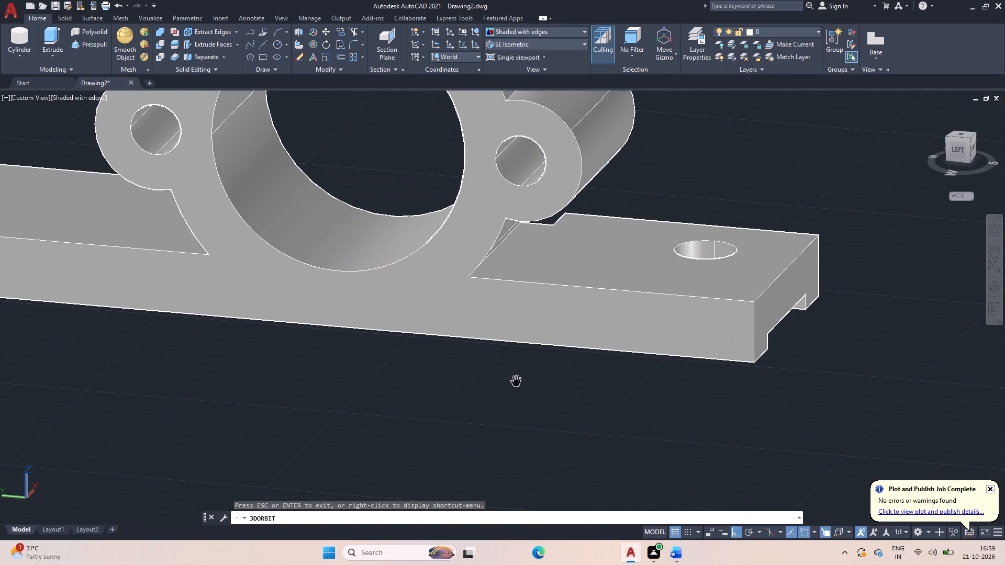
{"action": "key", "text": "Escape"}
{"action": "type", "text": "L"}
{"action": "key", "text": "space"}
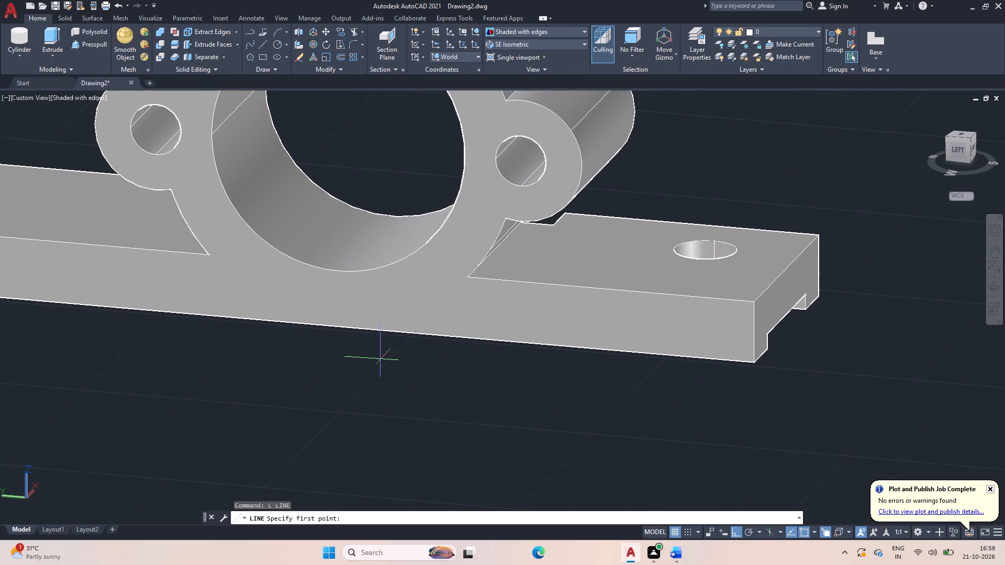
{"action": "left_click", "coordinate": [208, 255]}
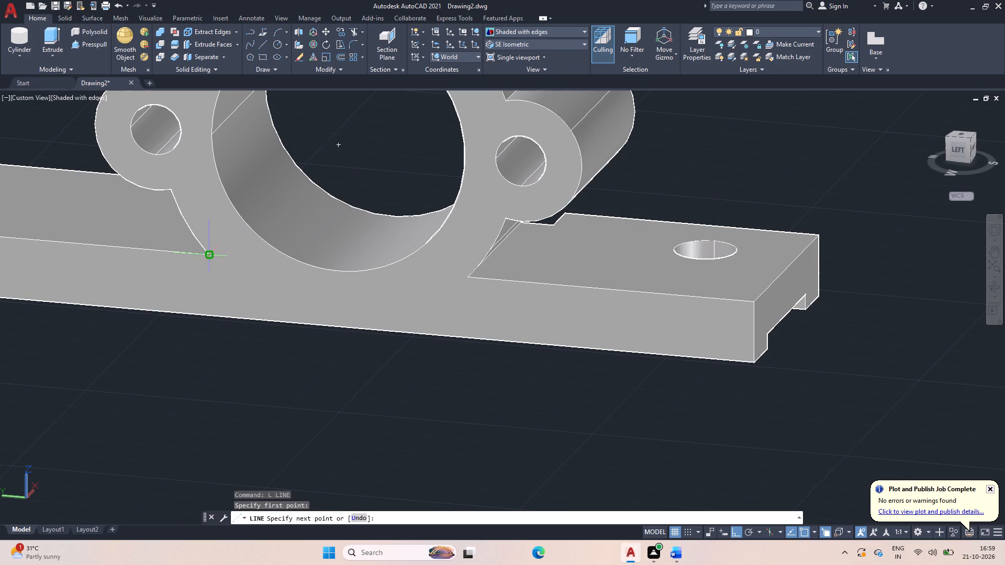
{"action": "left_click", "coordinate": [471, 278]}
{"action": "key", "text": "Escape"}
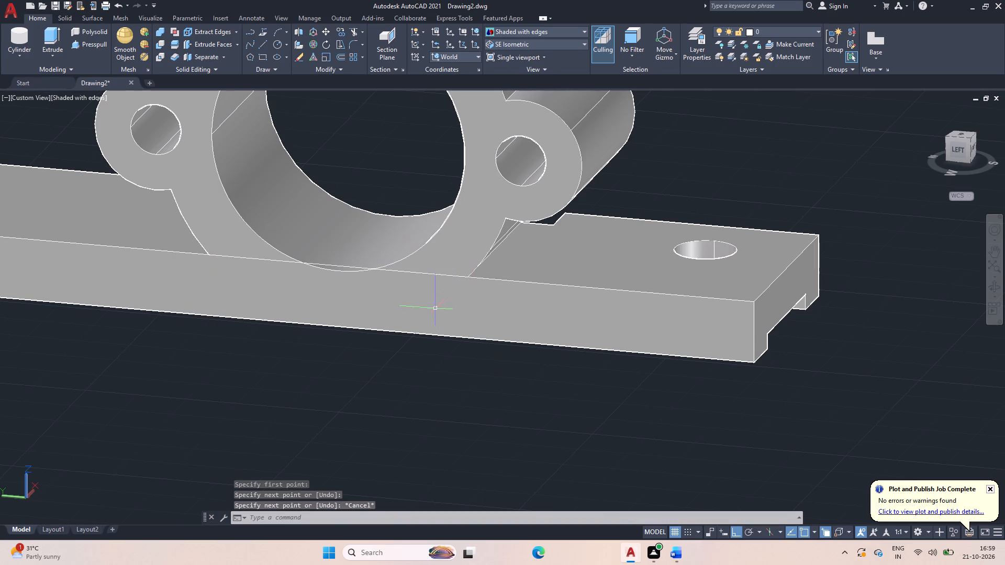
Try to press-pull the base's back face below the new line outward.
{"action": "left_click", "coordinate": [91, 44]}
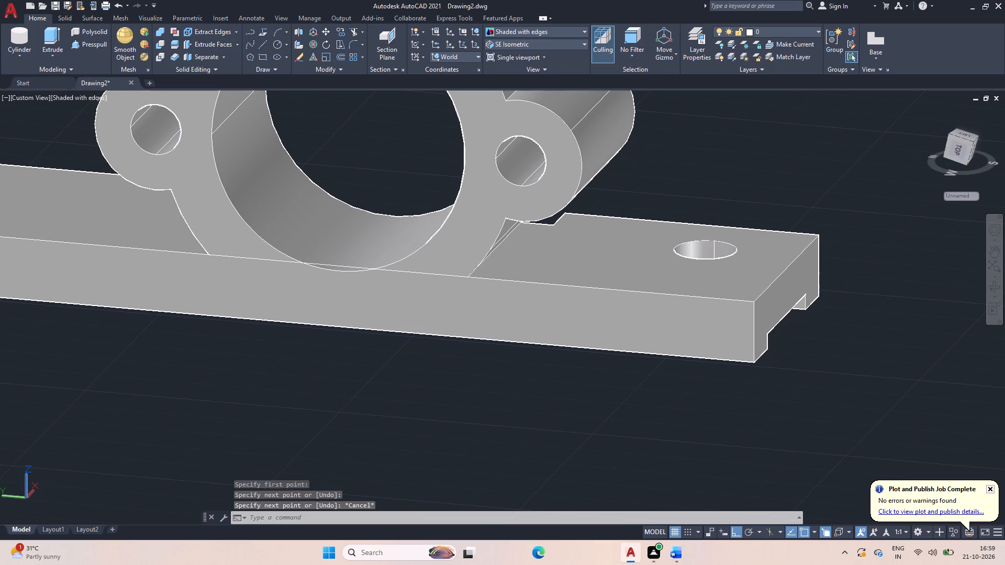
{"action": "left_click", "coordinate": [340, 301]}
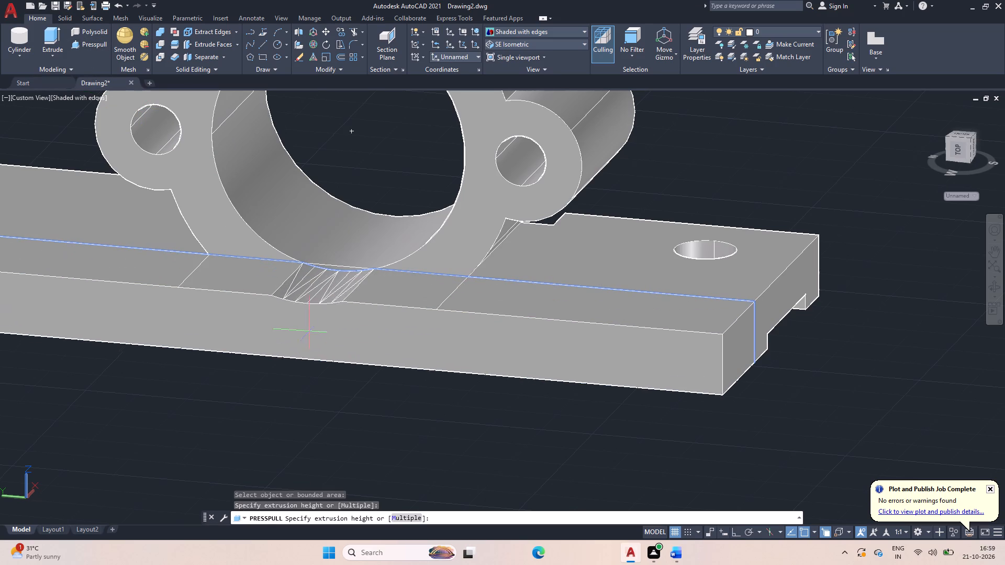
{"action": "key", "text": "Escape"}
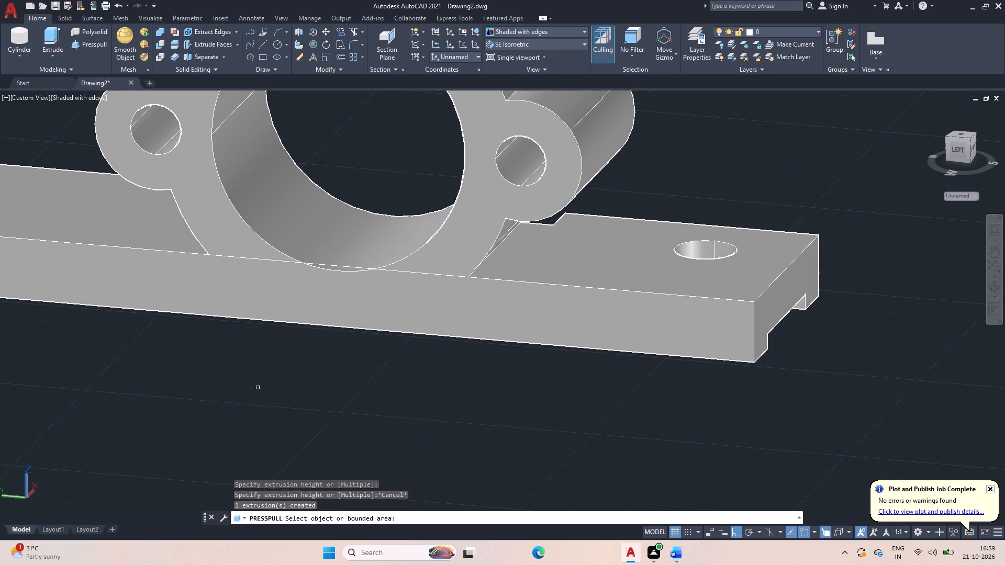
Undo the press-pull, the joining line, the construction line deletion and the subtraction of the inner cylinders.
{"action": "key", "text": "ctrl+z"}
{"action": "key", "text": "ctrl+z"}
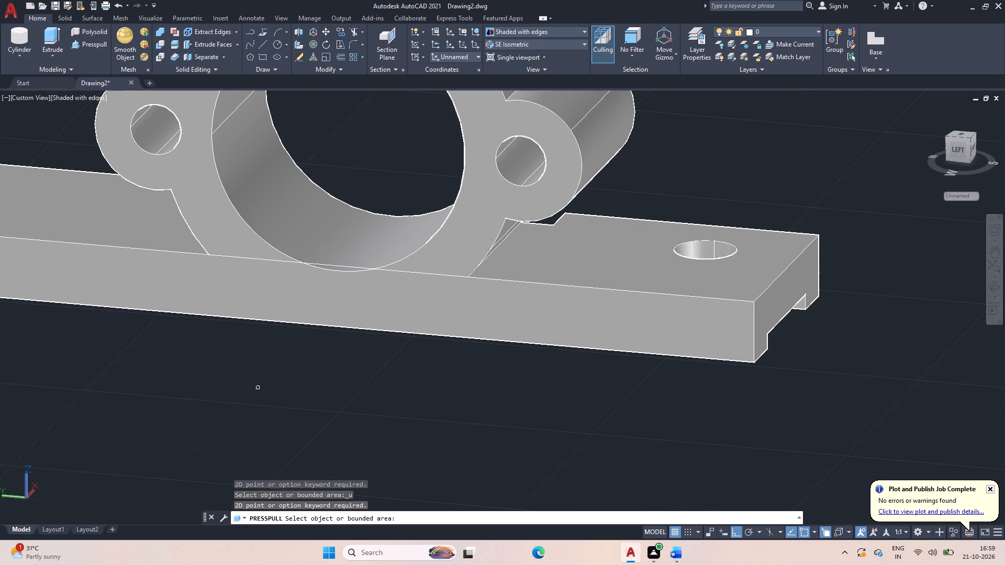
{"action": "key", "text": "Escape"}
{"action": "key", "text": "ctrl+z"}
{"action": "key", "text": "ctrl+z"}
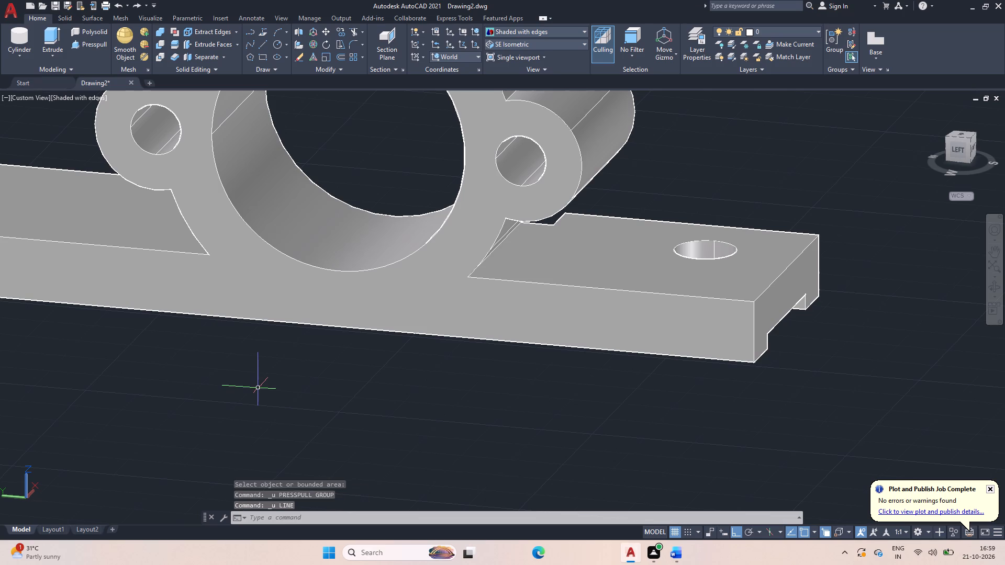
{"action": "key", "text": "ctrl+z"}
{"action": "key", "text": "ctrl+z"}
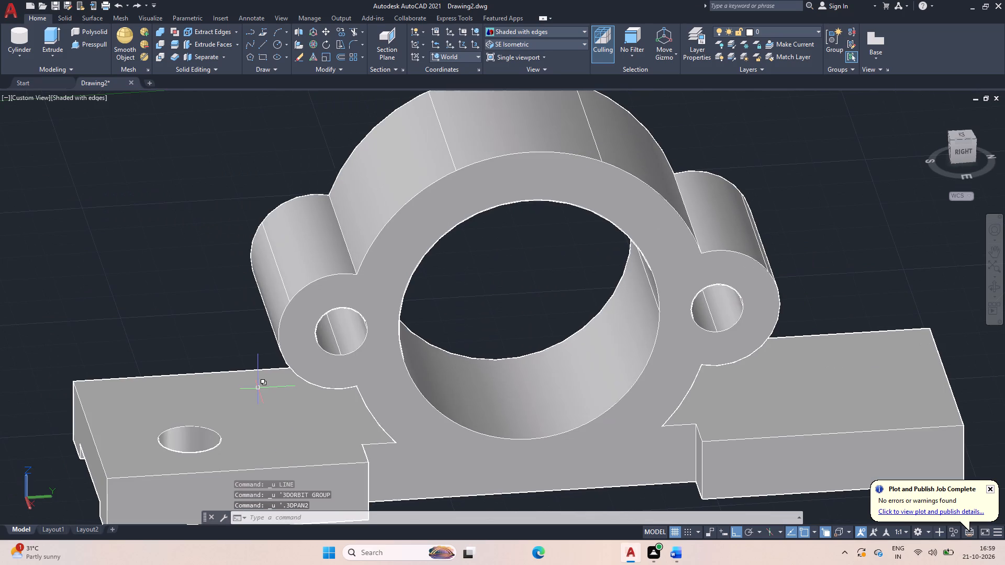
{"action": "key", "text": "ctrl+z"}
{"action": "key", "text": "ctrl+z"}
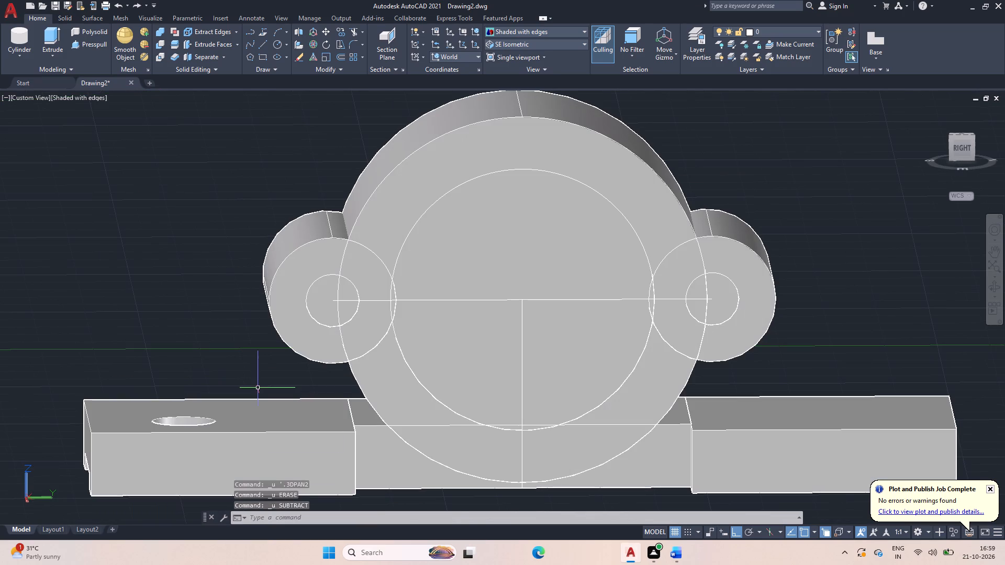
Press-pull the back face of the holed box outward by 8.
{"action": "left_click", "coordinate": [990, 286]}
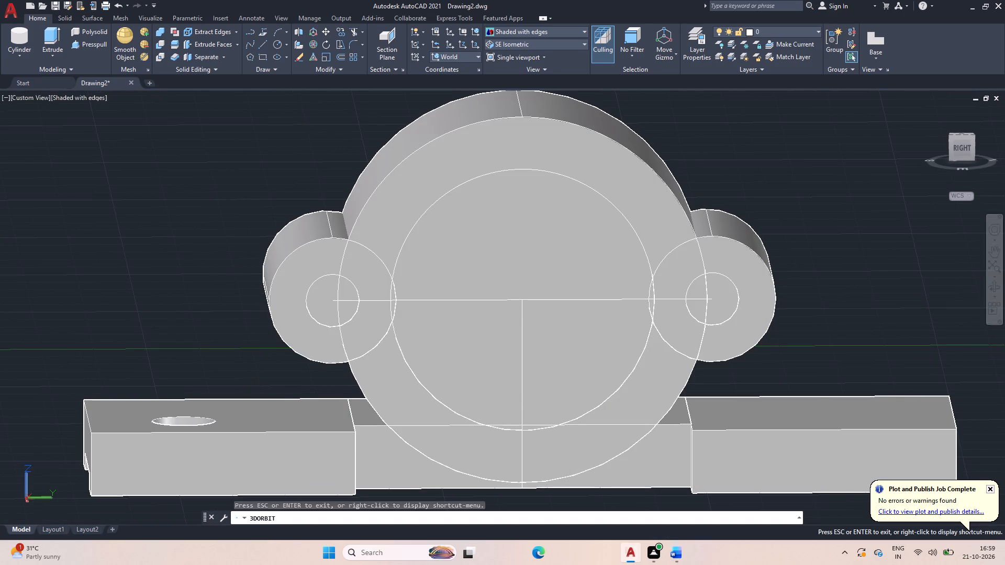
{"action": "left_click_drag", "start_coordinate": [791, 344], "coordinate": [913, 345]}
{"action": "left_click_drag", "start_coordinate": [734, 395], "coordinate": [854, 395]}
{"action": "left_click_drag", "start_coordinate": [663, 455], "coordinate": [714, 453]}
{"action": "middle_click_drag", "start_coordinate": [711, 458], "coordinate": [713, 448]}
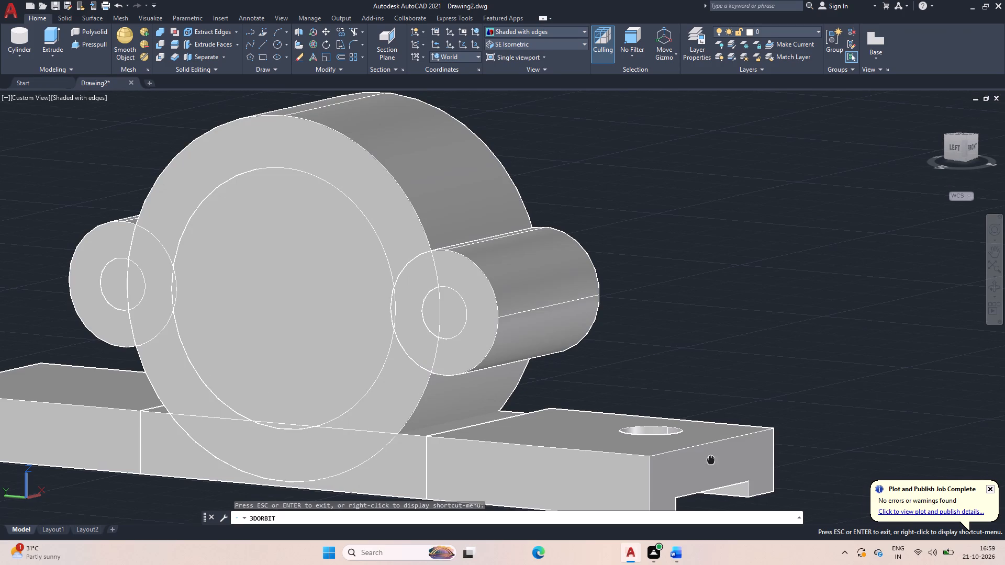
{"action": "middle_click_drag", "start_coordinate": [713, 448], "coordinate": [789, 382]}
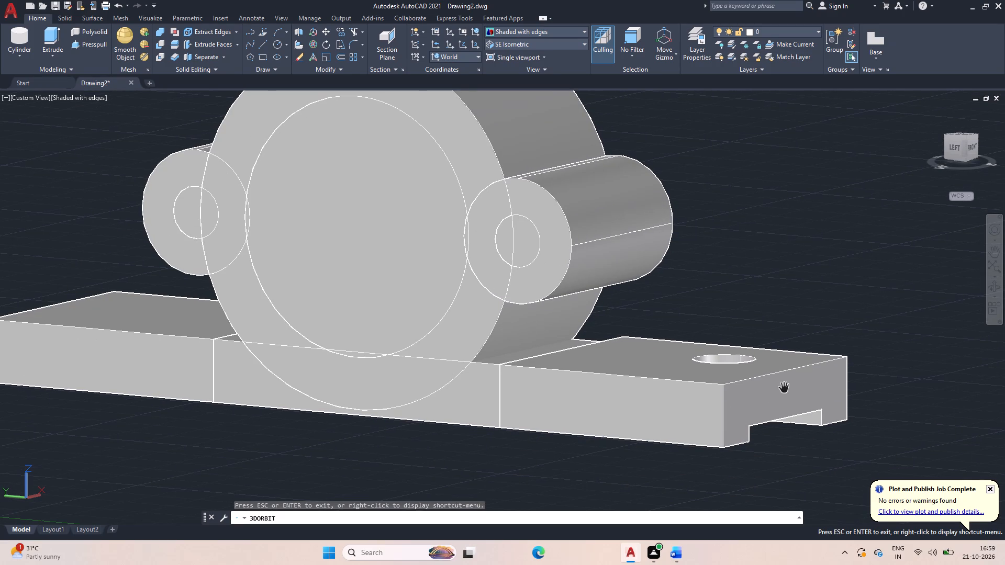
{"action": "key", "text": "Escape"}
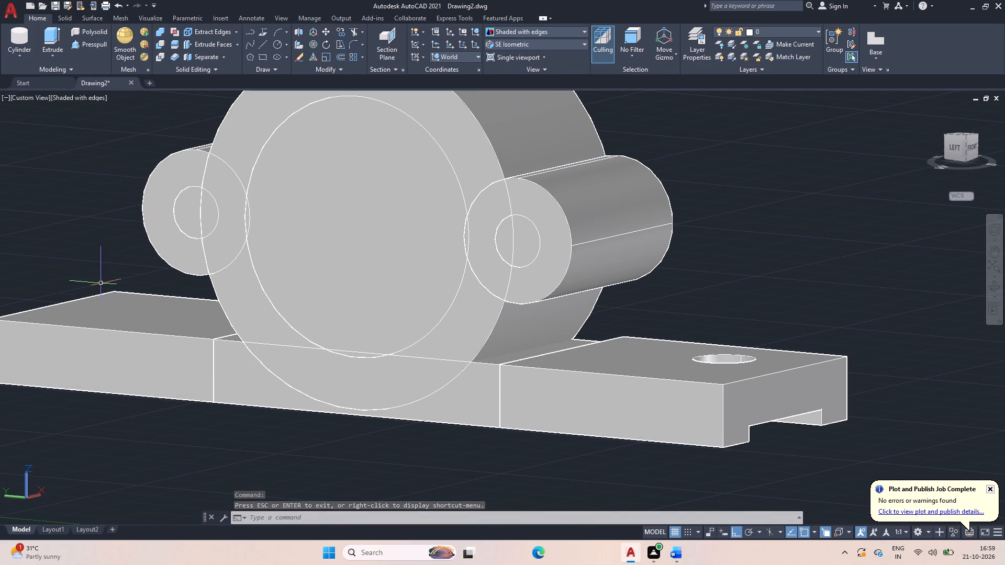
{"action": "left_click", "coordinate": [92, 42]}
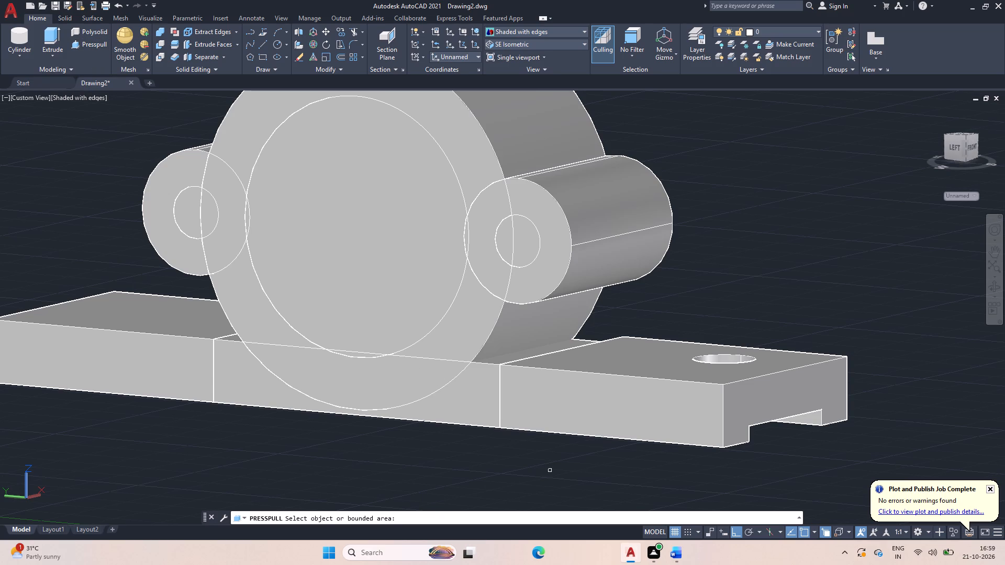
{"action": "left_click", "coordinate": [634, 418]}
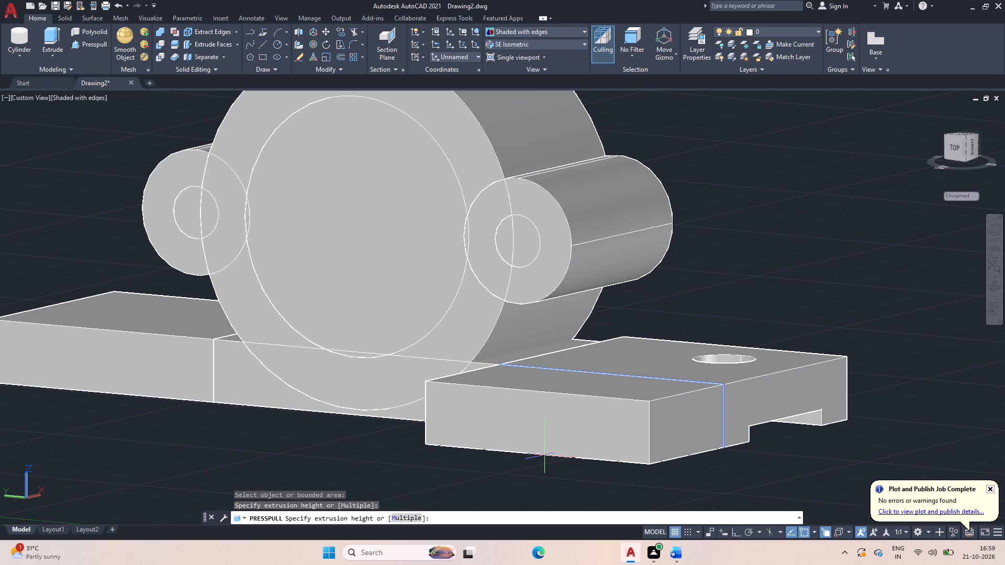
{"action": "key", "text": "8"}
{"action": "key", "text": "Return"}
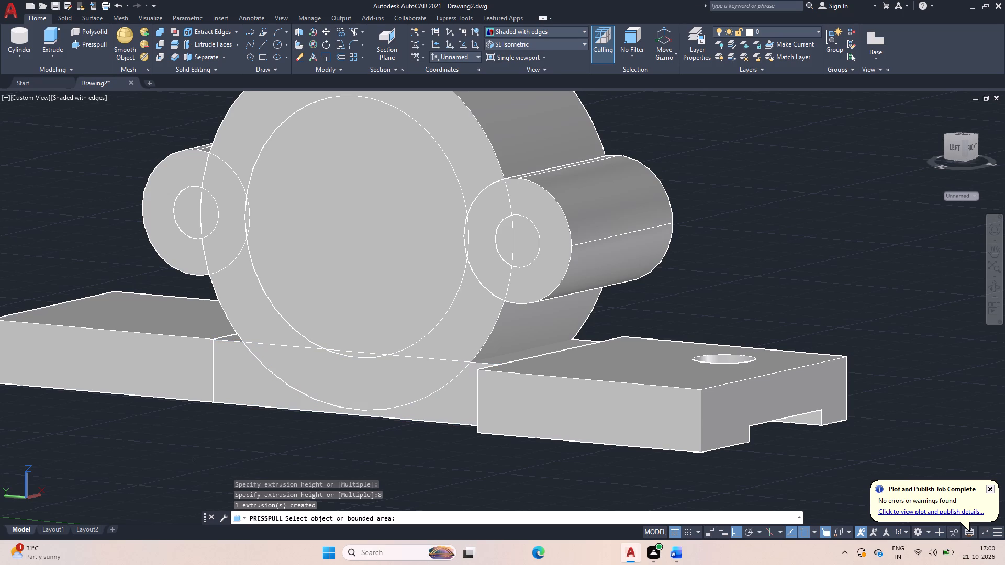
{"action": "key", "text": "Escape"}
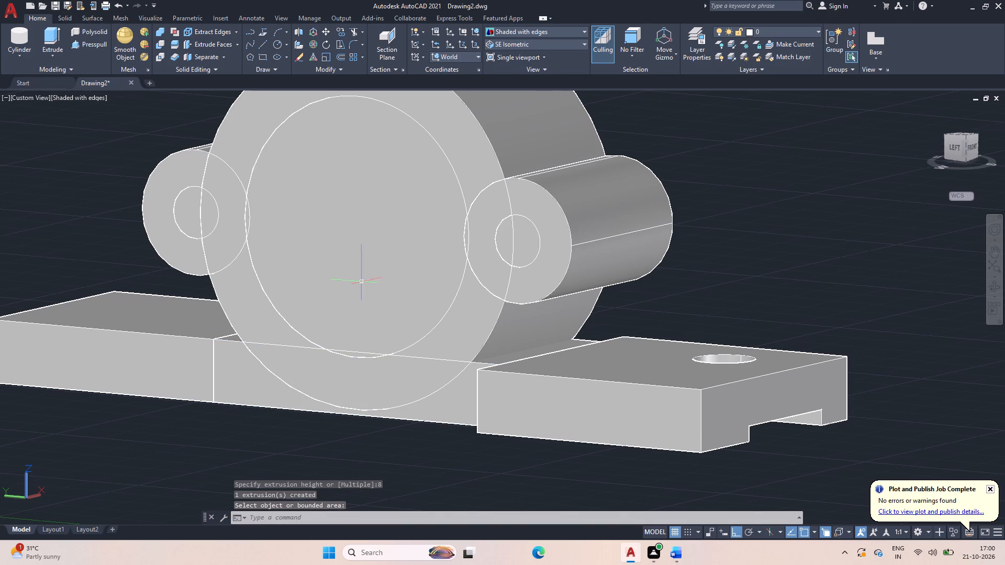
Move all six cylinders (large outer and inner, both side cylinders and both radius 5 cylinders) about 160 along the X axis, clear of the boxes.
{"action": "left_click", "coordinate": [378, 262]}
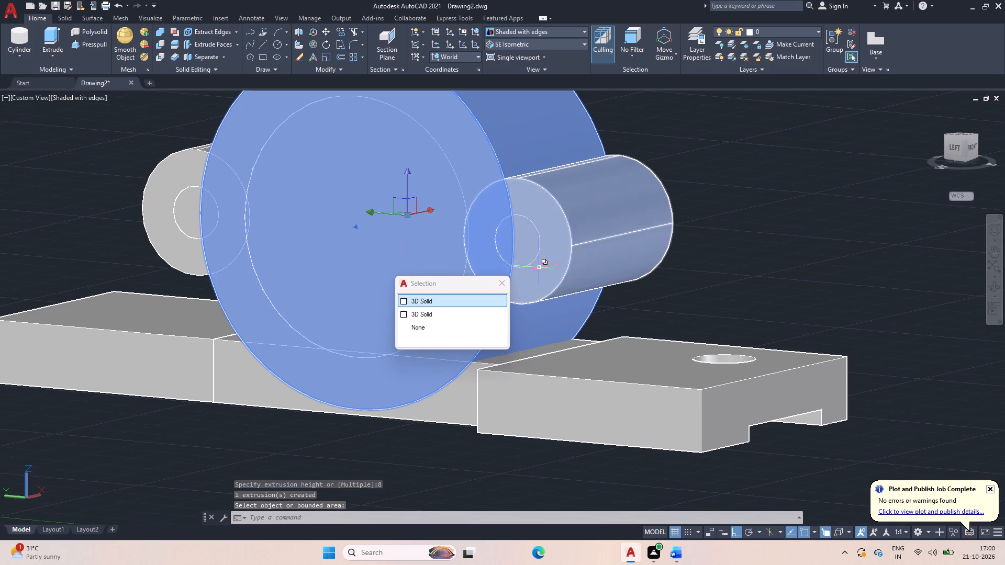
{"action": "left_click", "coordinate": [542, 271]}
{"action": "left_click", "coordinate": [526, 255]}
{"action": "left_click", "coordinate": [351, 279]}
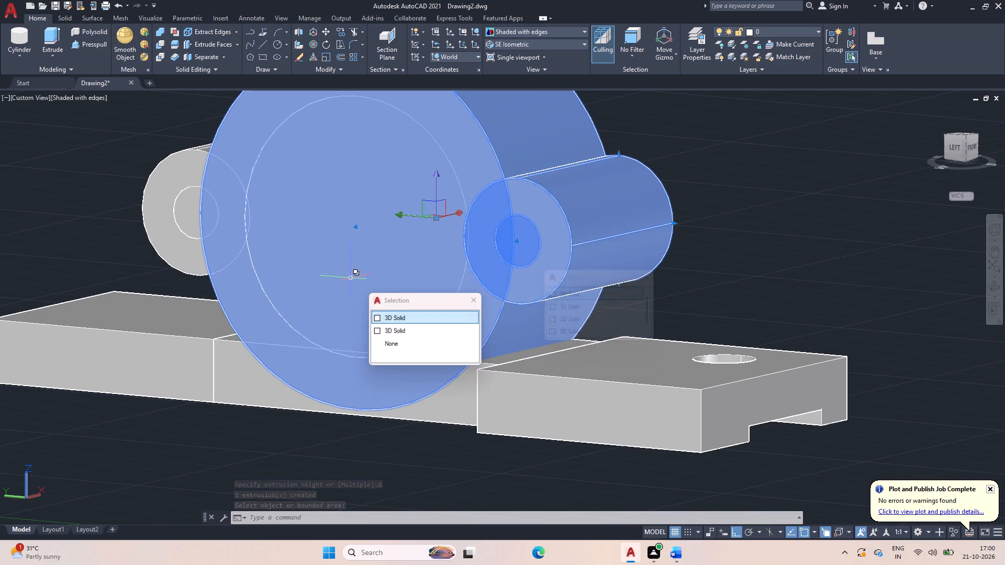
{"action": "left_click", "coordinate": [284, 268]}
{"action": "left_click", "coordinate": [338, 307]}
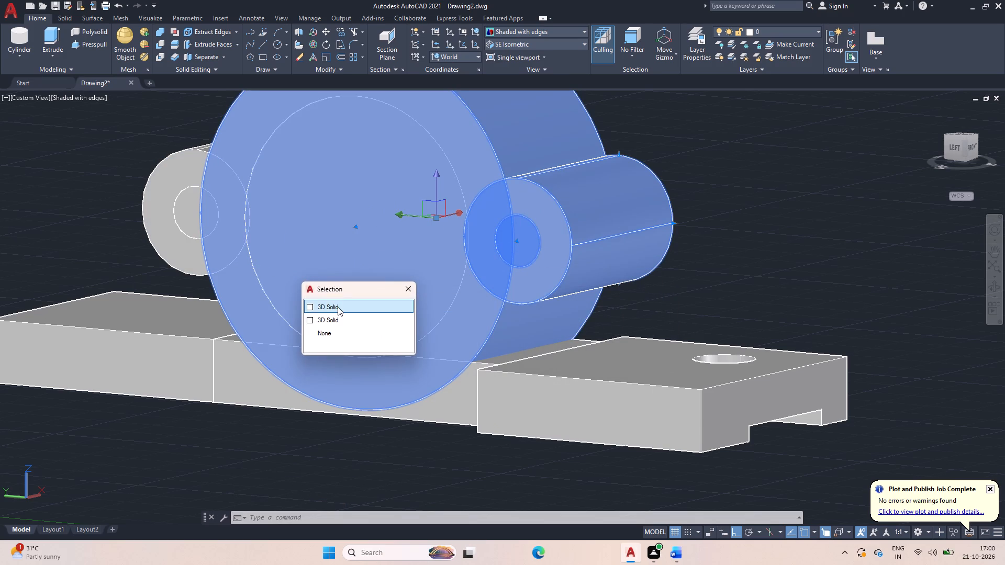
{"action": "left_click", "coordinate": [338, 303]}
{"action": "left_click", "coordinate": [372, 352]}
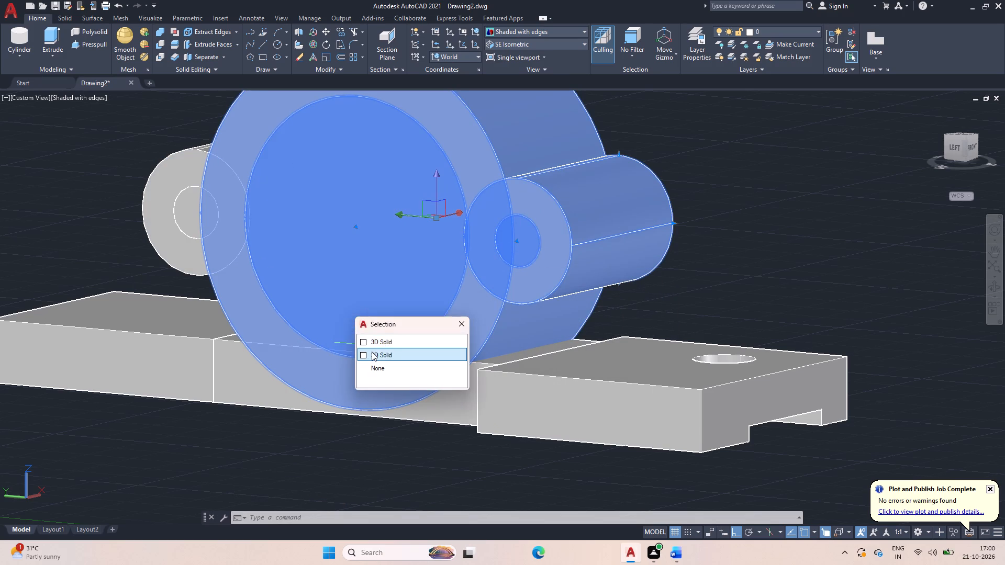
{"action": "left_click", "coordinate": [163, 239]}
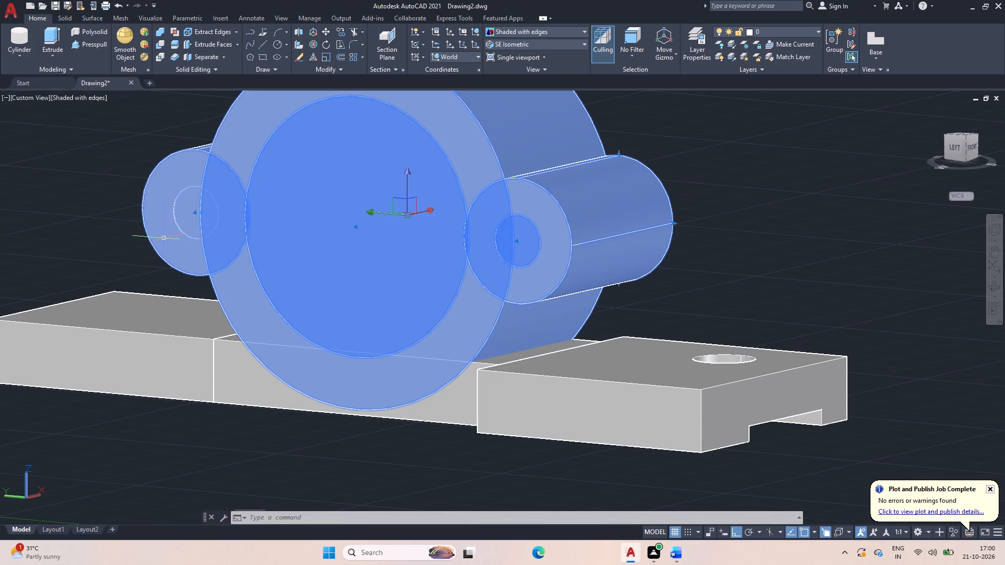
{"action": "left_click", "coordinate": [187, 223]}
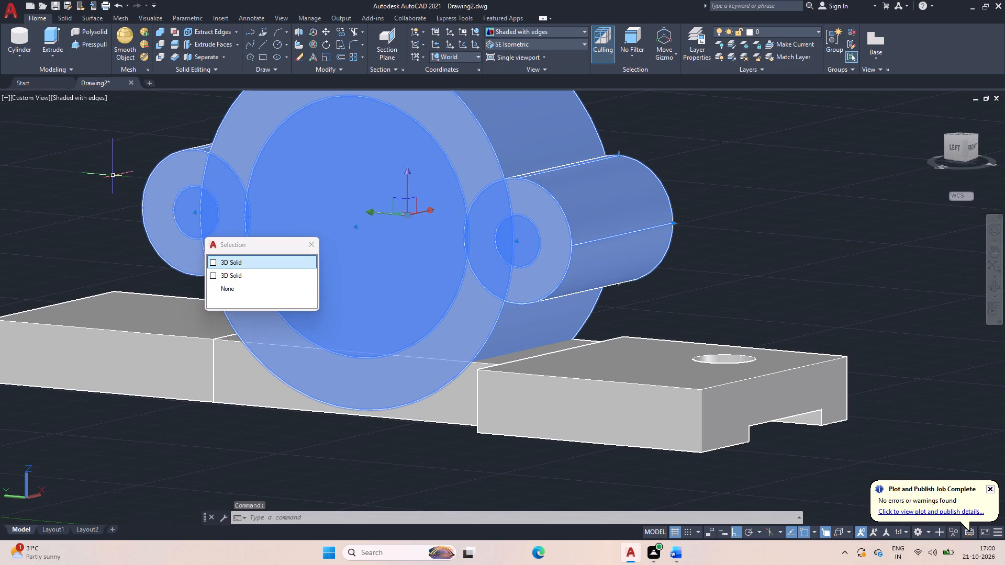
{"action": "type", "text": "M"}
{"action": "key", "text": "space"}
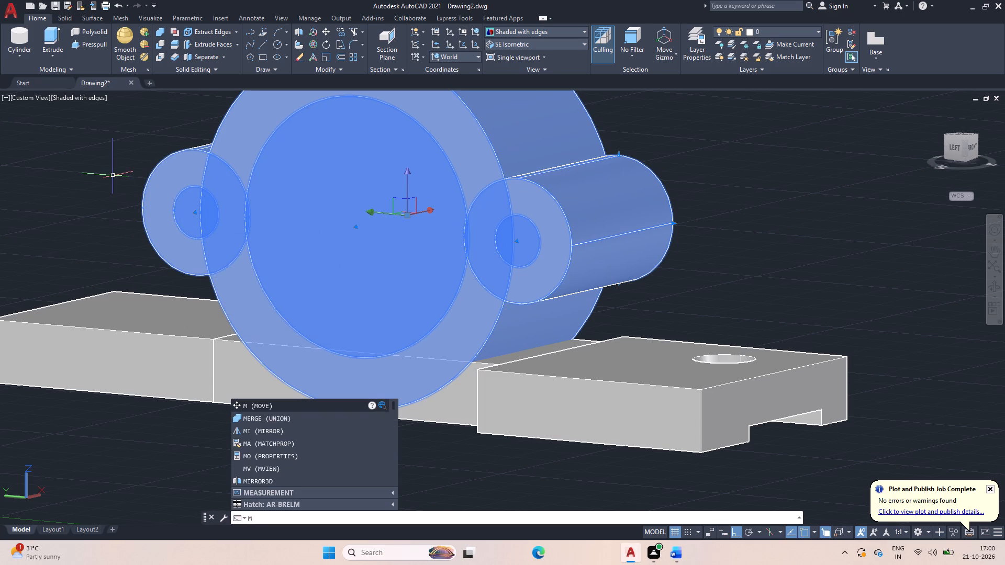
{"action": "key", "text": "space"}
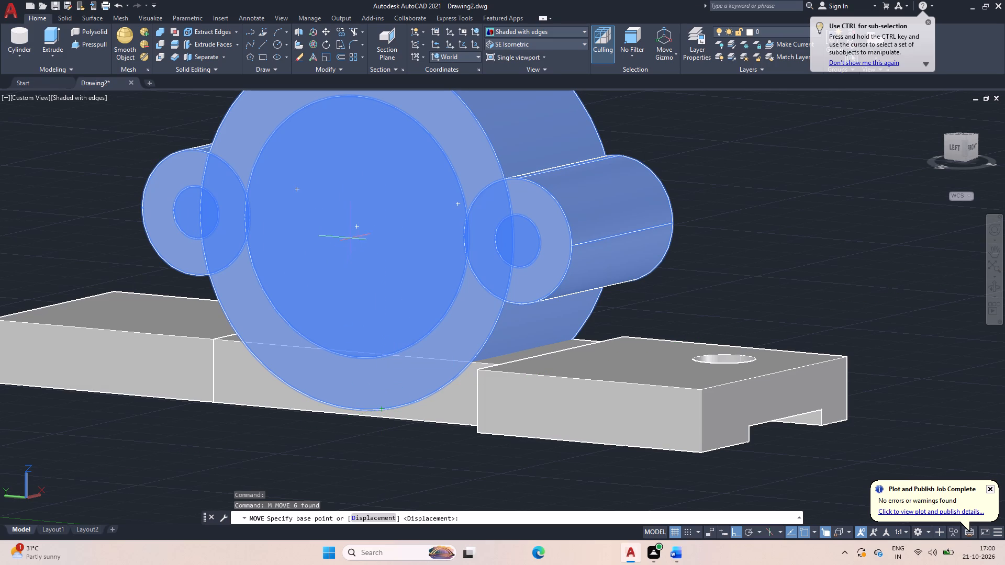
{"action": "left_click", "coordinate": [359, 224]}
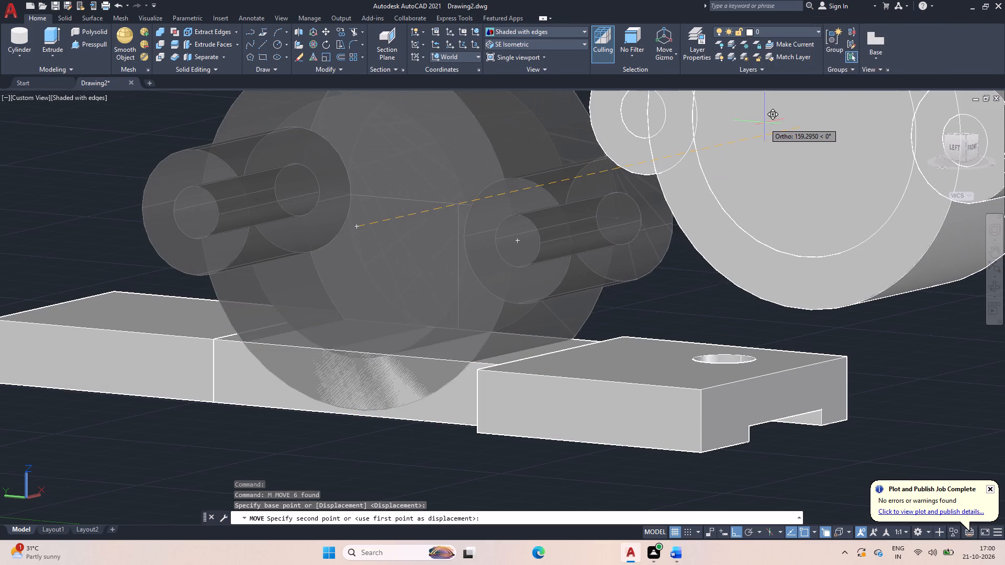
{"action": "left_click", "coordinate": [762, 125]}
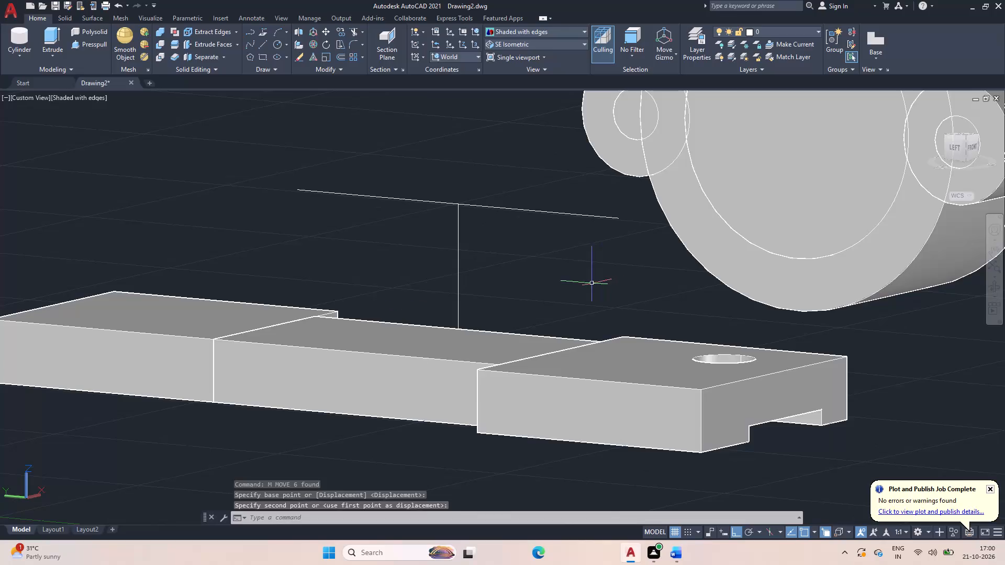
Press-pull the back faces of the middle box and the unholed end box outward by 8 each.
{"action": "left_click", "coordinate": [91, 46]}
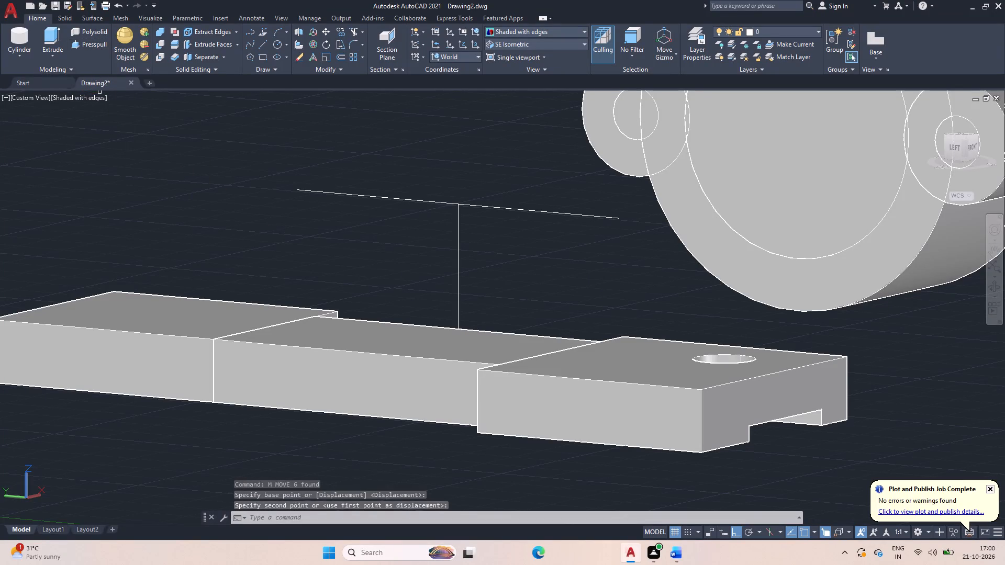
{"action": "left_click", "coordinate": [334, 389]}
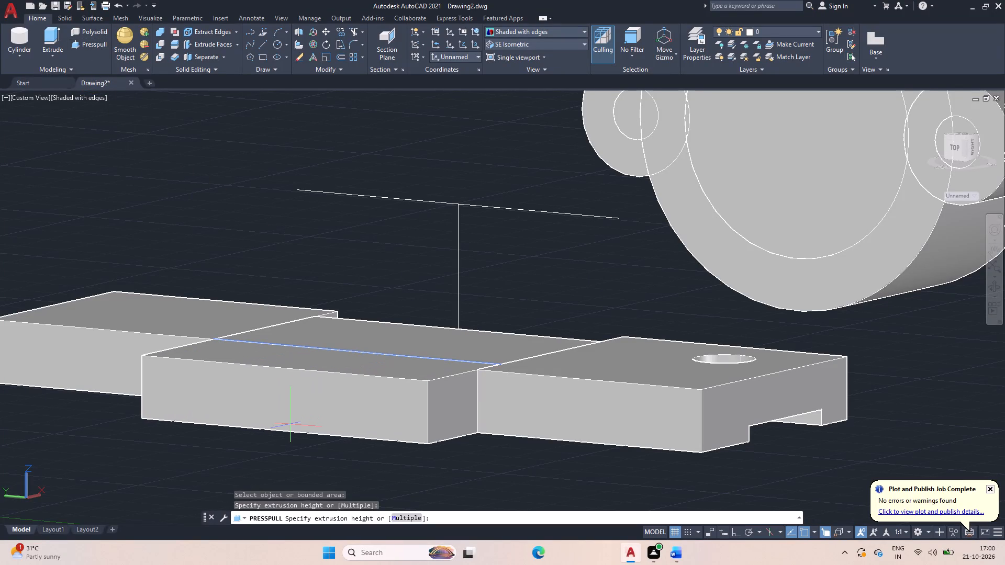
{"action": "key", "text": "8"}
{"action": "key", "text": "Return"}
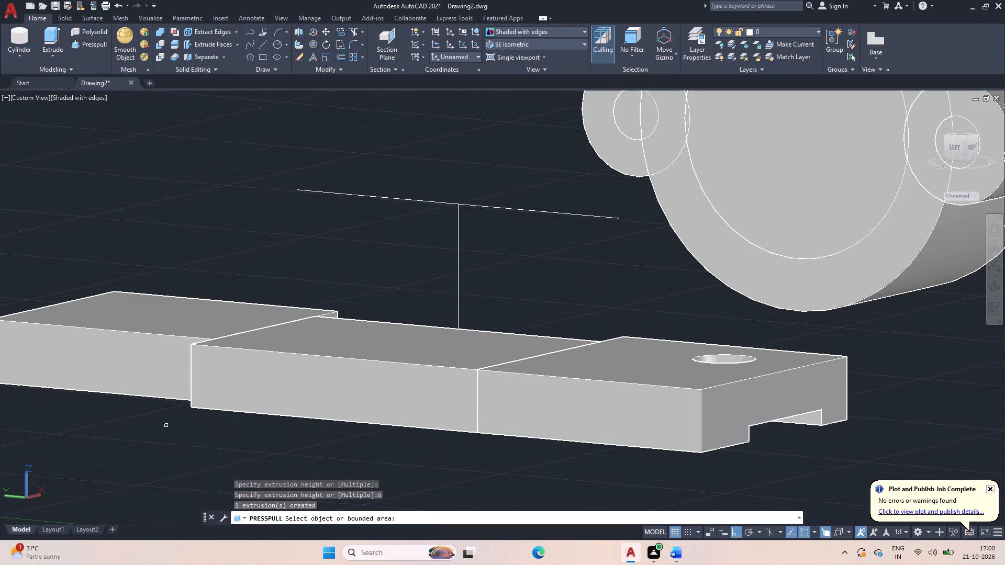
{"action": "left_click", "coordinate": [128, 378]}
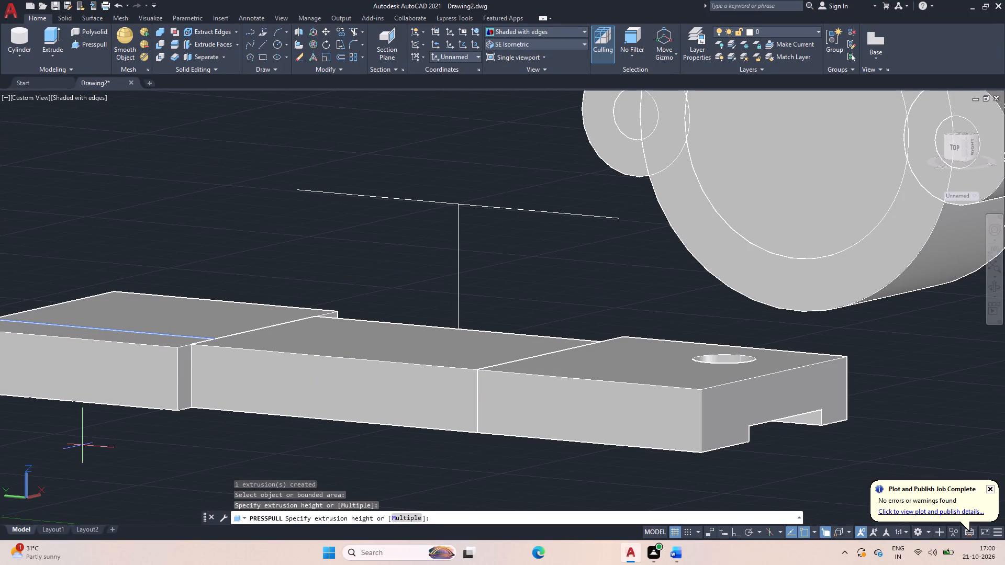
{"action": "key", "text": "8"}
{"action": "key", "text": "Return"}
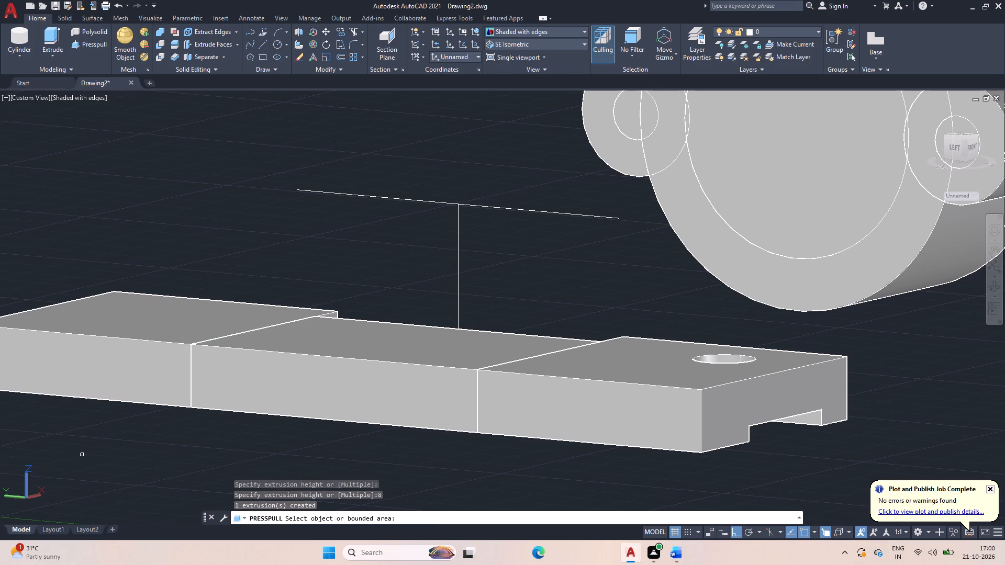
{"action": "key", "text": "Escape"}
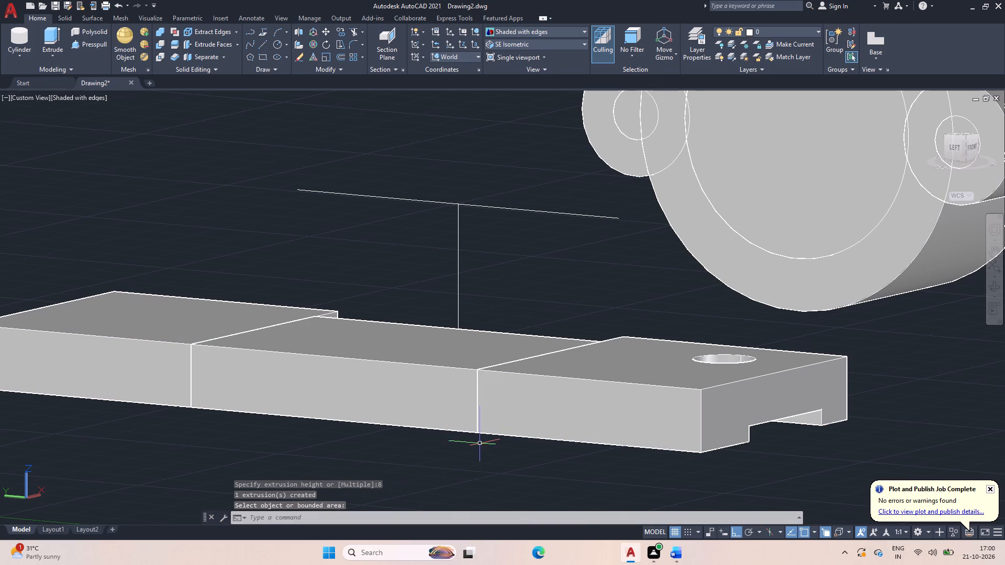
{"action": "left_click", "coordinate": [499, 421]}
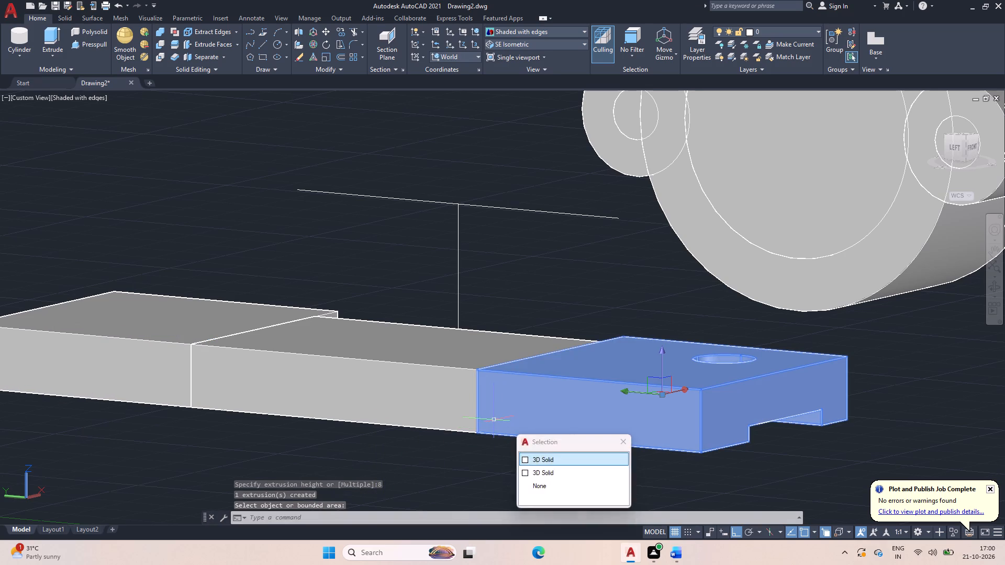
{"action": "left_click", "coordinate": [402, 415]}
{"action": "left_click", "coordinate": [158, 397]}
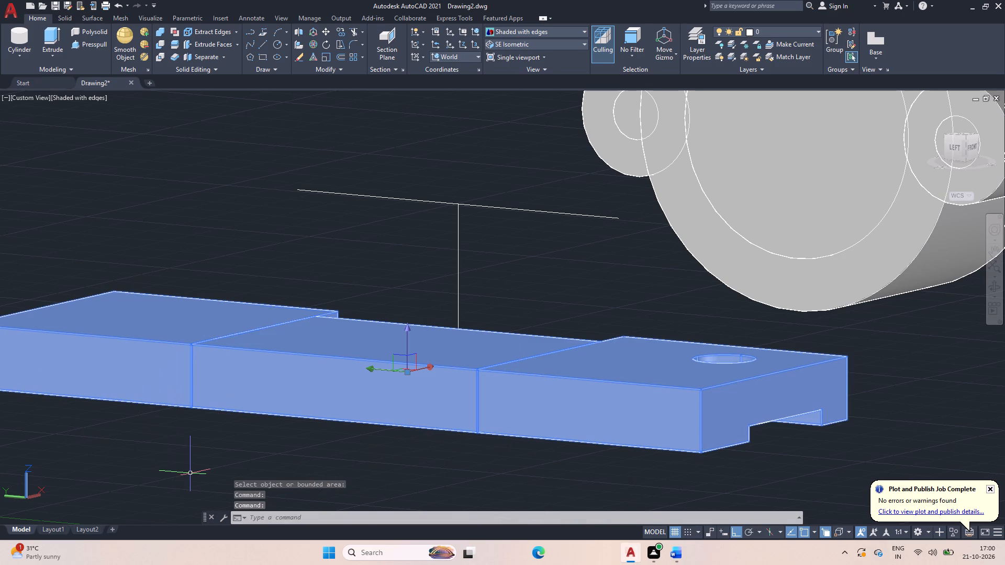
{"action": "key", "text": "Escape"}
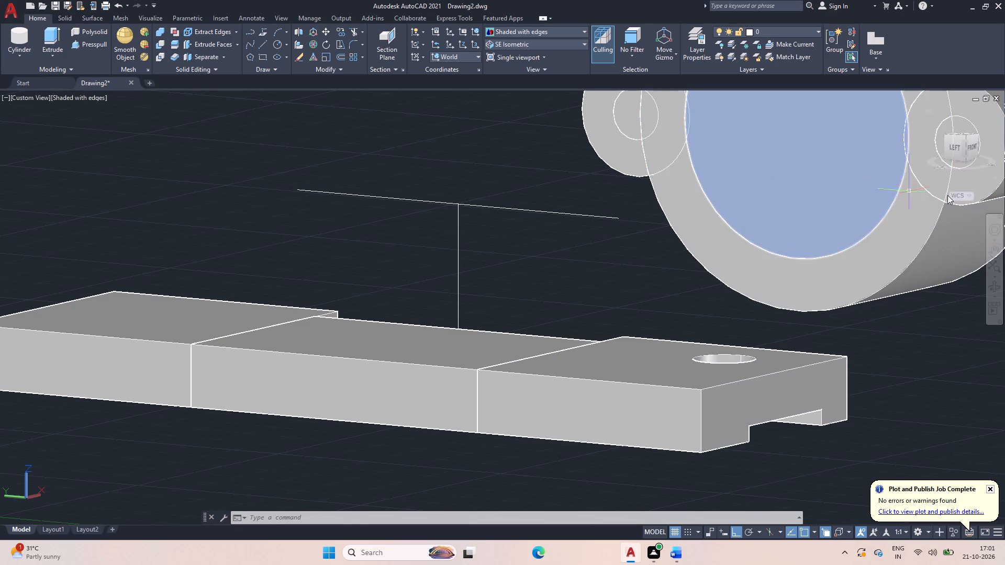
Move all six cylinders back over the base, placing the large cylinder's face centre where the two construction lines meet.
{"action": "left_click", "coordinate": [991, 282]}
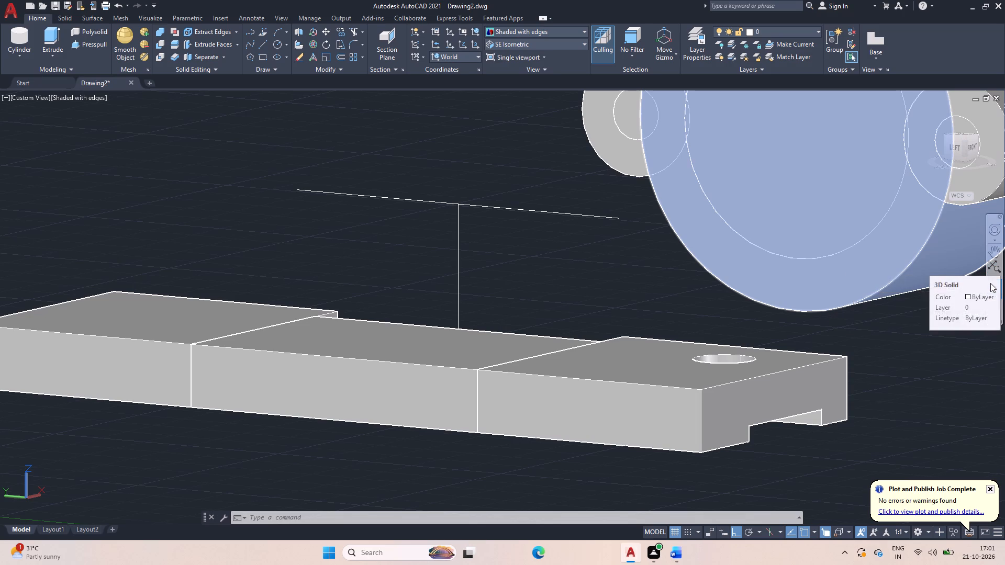
{"action": "left_click_drag", "start_coordinate": [947, 303], "coordinate": [757, 280]}
{"action": "scroll", "coordinate": [751, 275], "scroll_direction": "down", "scroll_amount": 9}
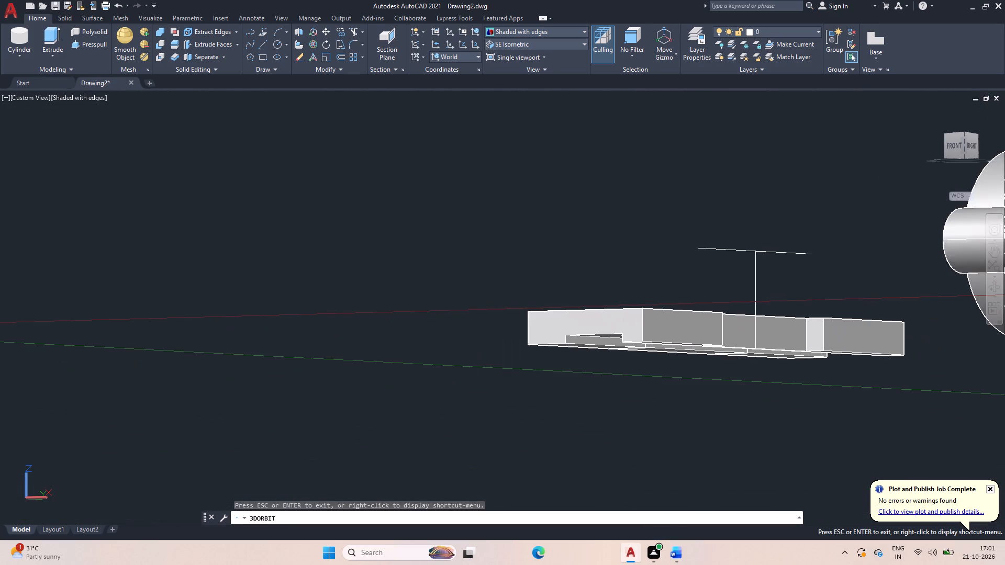
{"action": "scroll", "coordinate": [747, 274], "scroll_direction": "down", "scroll_amount": 2}
{"action": "left_click_drag", "start_coordinate": [668, 239], "coordinate": [667, 293]}
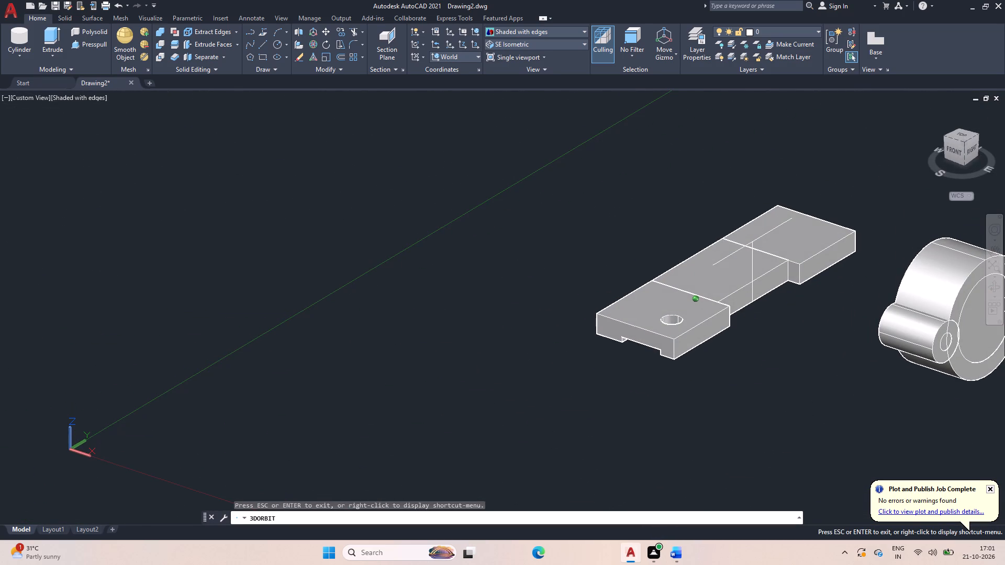
{"action": "middle_click_drag", "start_coordinate": [664, 254], "coordinate": [545, 290]}
{"action": "key", "text": "Escape"}
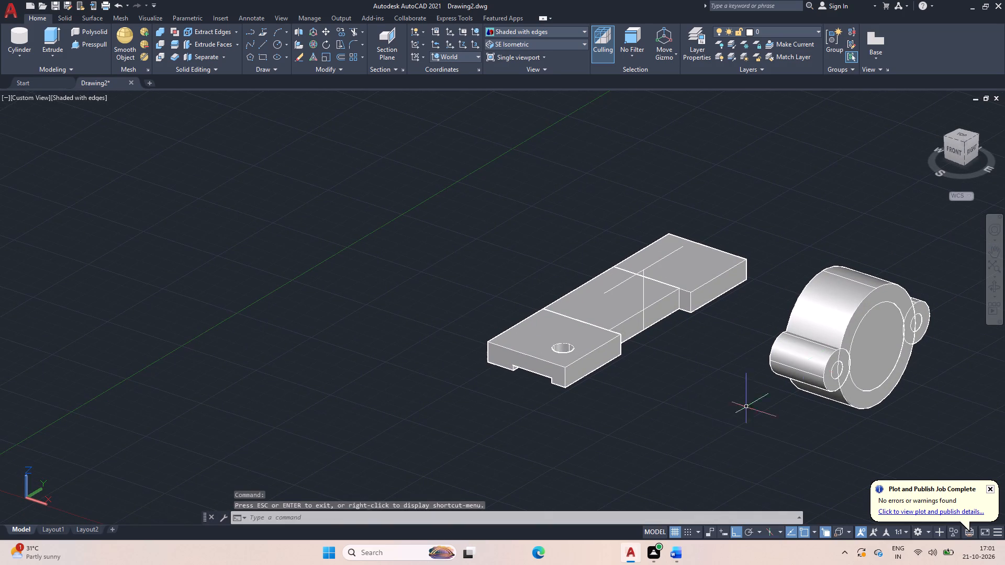
{"action": "left_click", "coordinate": [902, 422]}
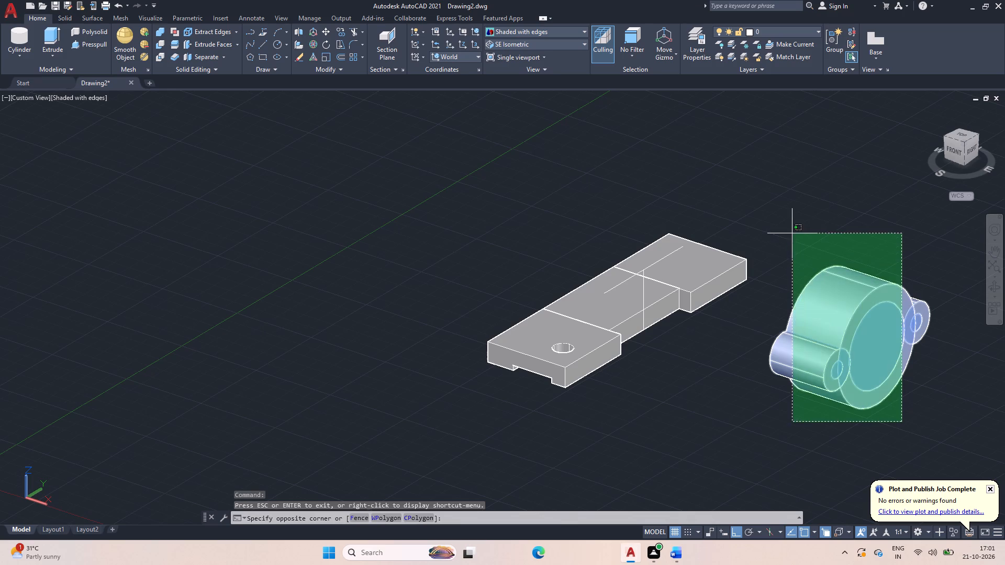
{"action": "left_click", "coordinate": [793, 234]}
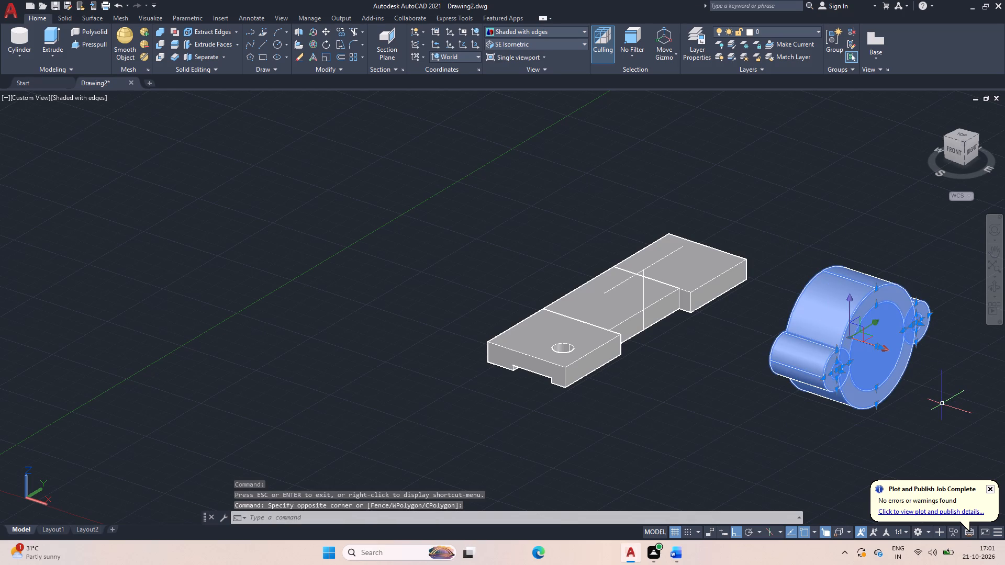
{"action": "type", "text": "M"}
{"action": "key", "text": "space"}
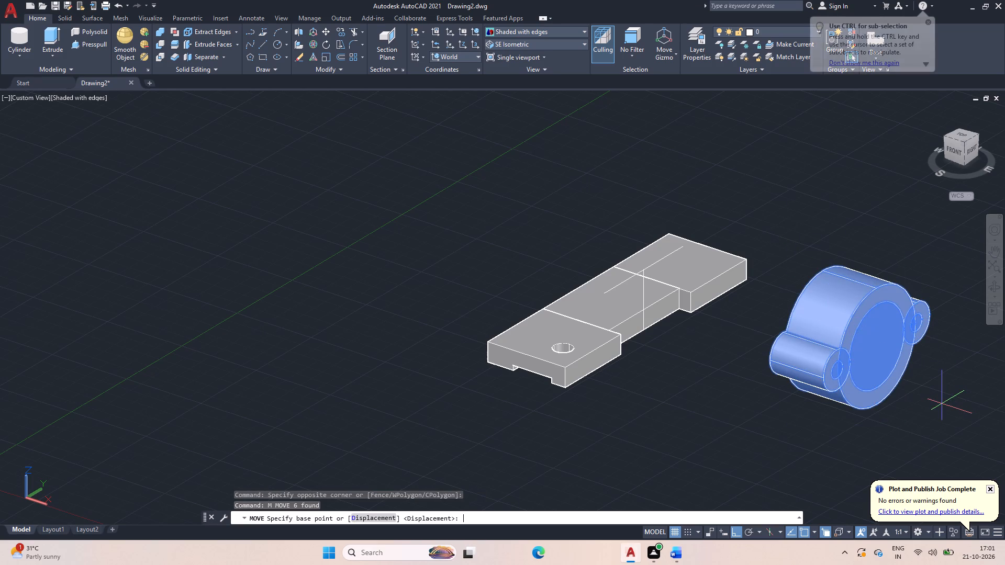
{"action": "left_click", "coordinate": [878, 346]}
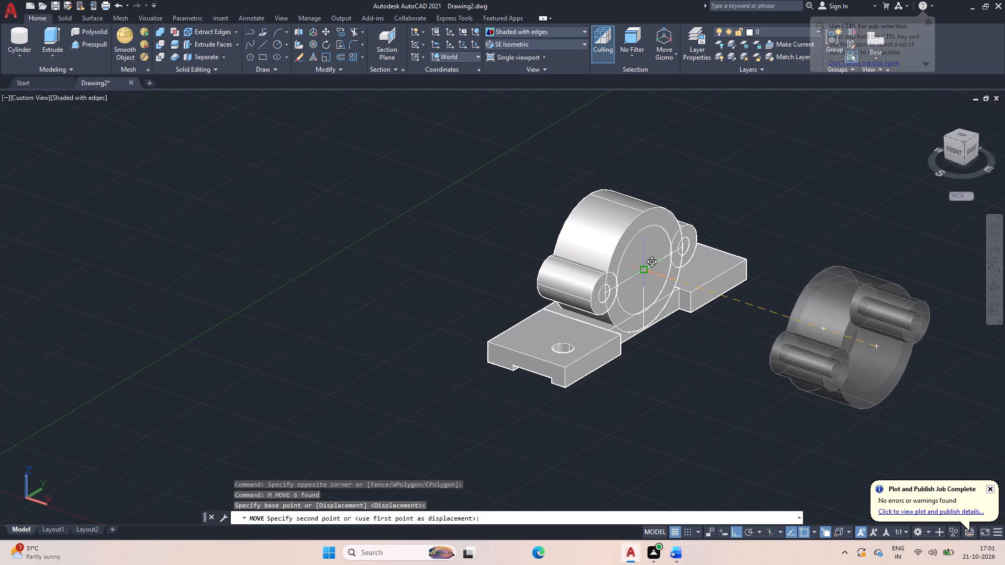
{"action": "left_click", "coordinate": [646, 269]}
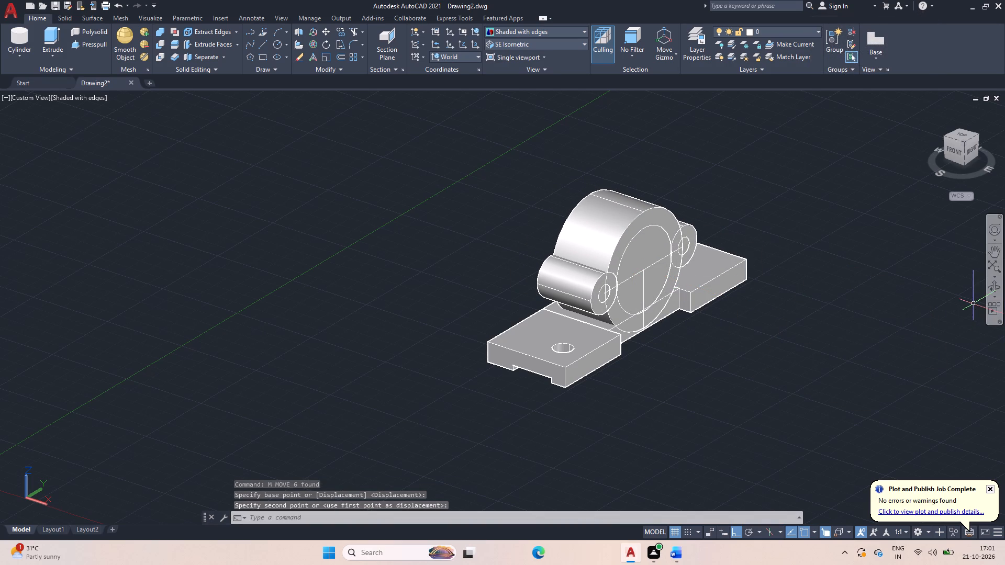
Examine the reassembled base and cylinders from the front, back and sides to check their alignment.
{"action": "left_click", "coordinate": [990, 287]}
{"action": "left_click_drag", "start_coordinate": [791, 385], "coordinate": [913, 377]}
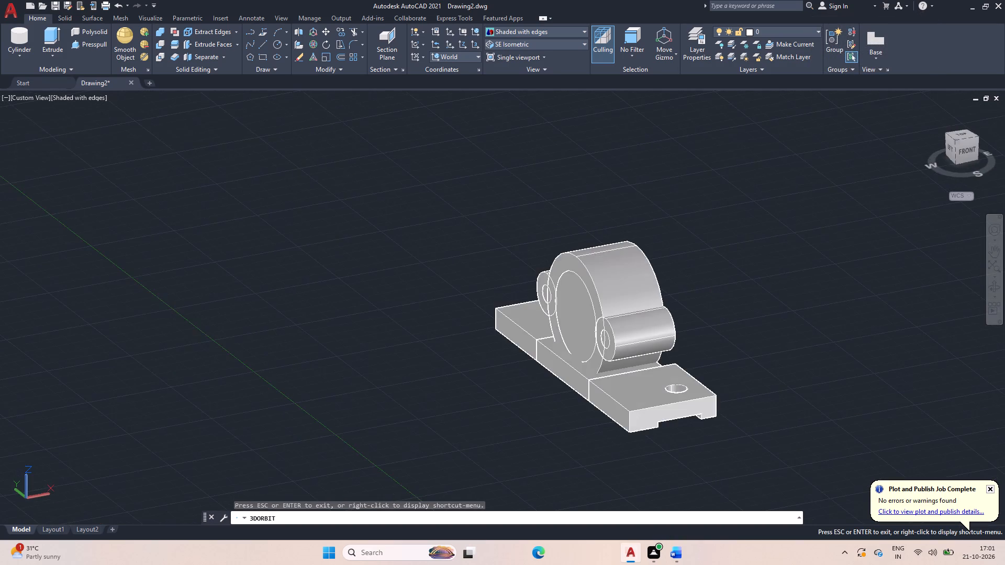
{"action": "left_click_drag", "start_coordinate": [781, 413], "coordinate": [841, 375]}
{"action": "left_click", "coordinate": [841, 375]}
{"action": "left_click_drag", "start_coordinate": [756, 411], "coordinate": [640, 481]}
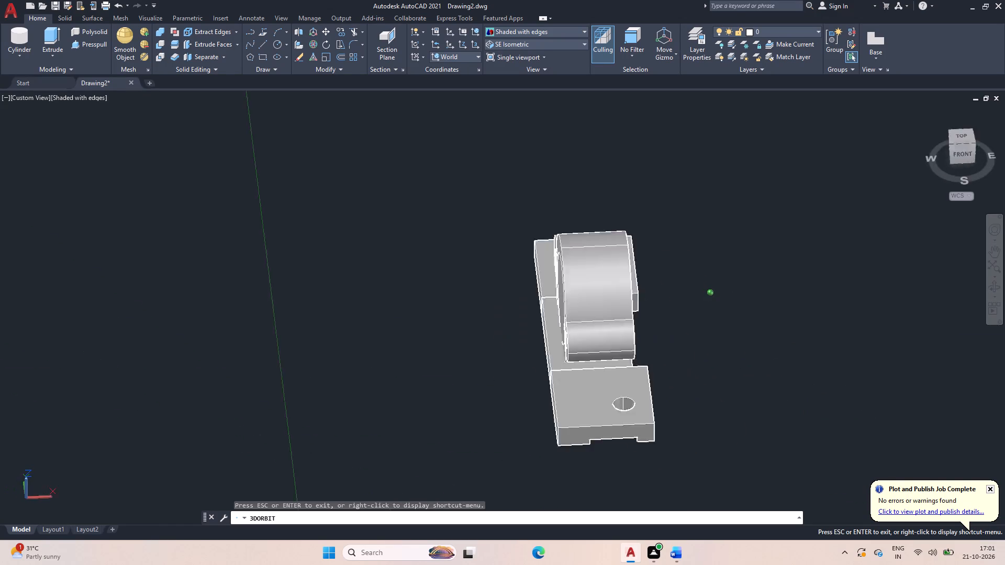
{"action": "left_click_drag", "start_coordinate": [640, 481], "coordinate": [539, 413]}
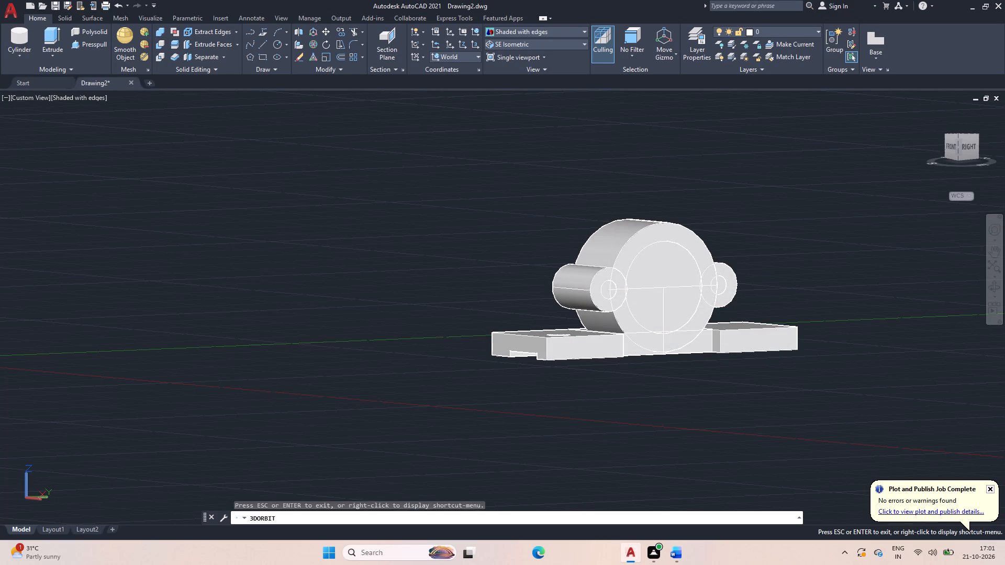
{"action": "left_click_drag", "start_coordinate": [562, 416], "coordinate": [668, 466]}
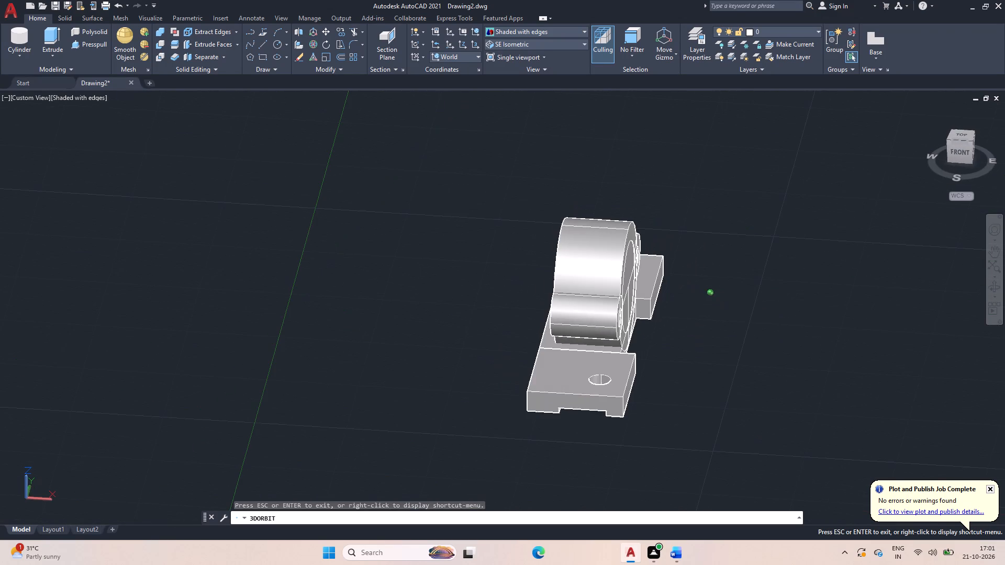
{"action": "left_click_drag", "start_coordinate": [668, 466], "coordinate": [668, 466]}
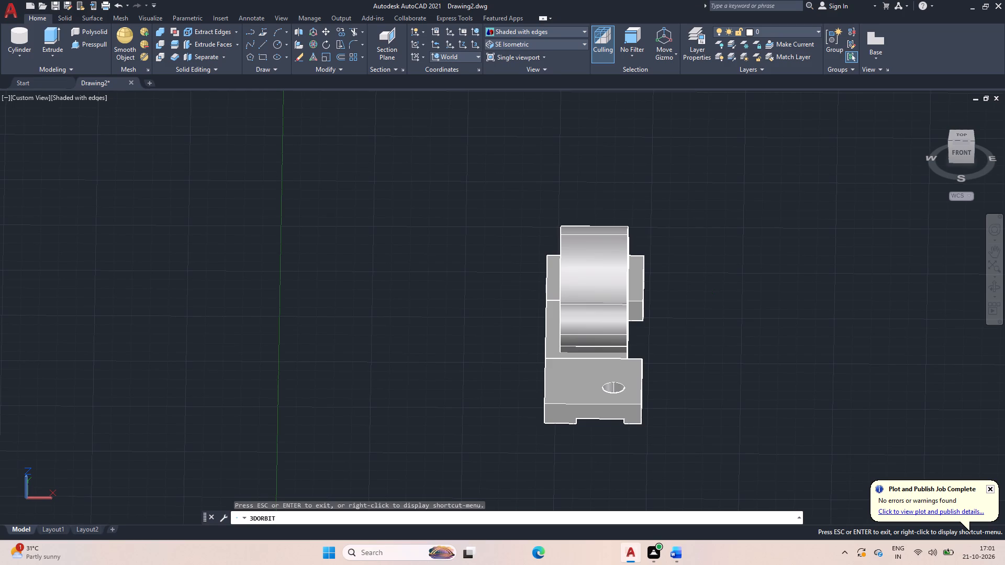
{"action": "left_click_drag", "start_coordinate": [708, 451], "coordinate": [629, 458]}
{"action": "left_click_drag", "start_coordinate": [885, 380], "coordinate": [823, 381]}
{"action": "middle_click_drag", "start_coordinate": [809, 362], "coordinate": [755, 477]}
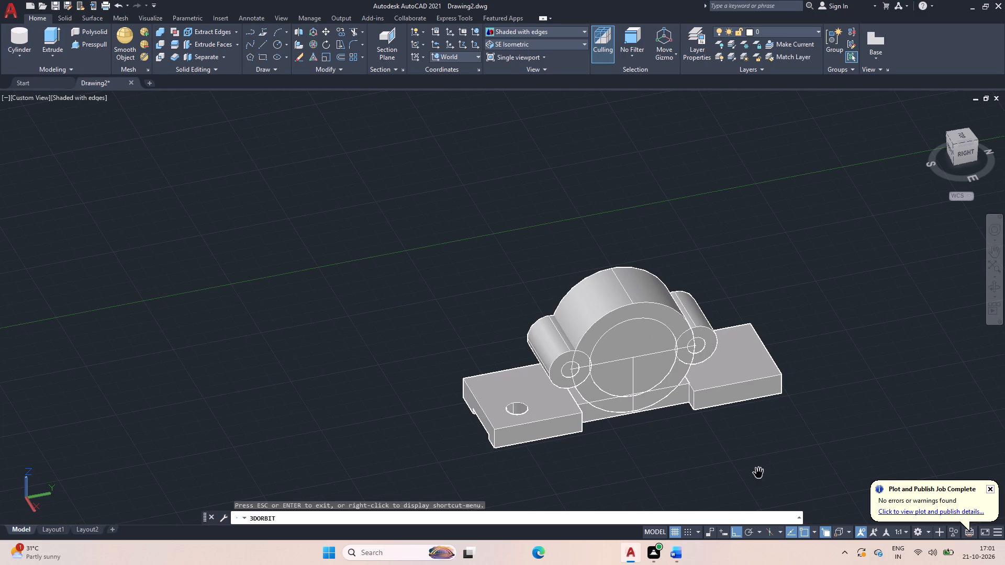
{"action": "key", "text": "Escape"}
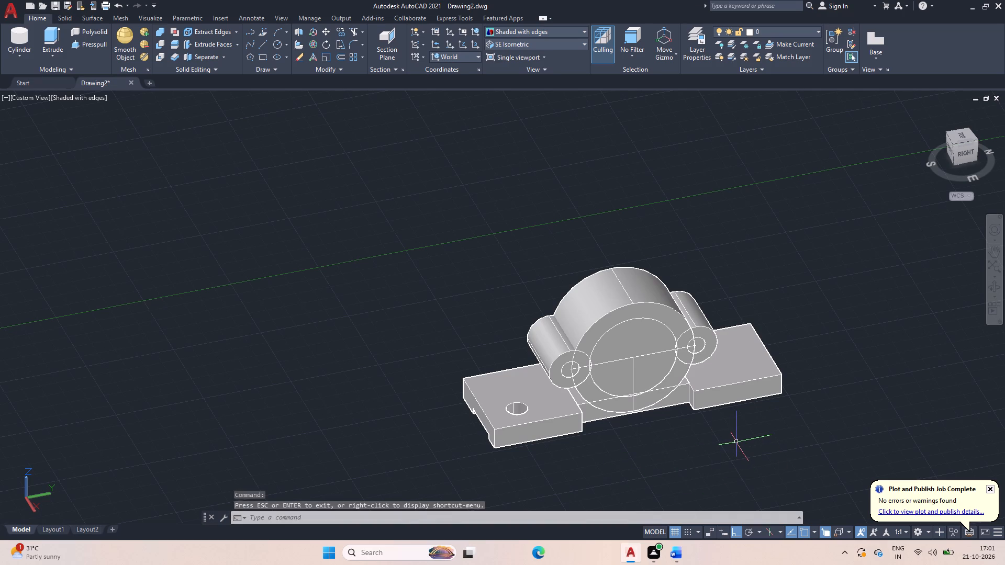
Subtract the large inner cylinder and both radius 5 cylinders from the three base boxes and three outer cylinders, forming one solid.
{"action": "type", "text": "SU"}
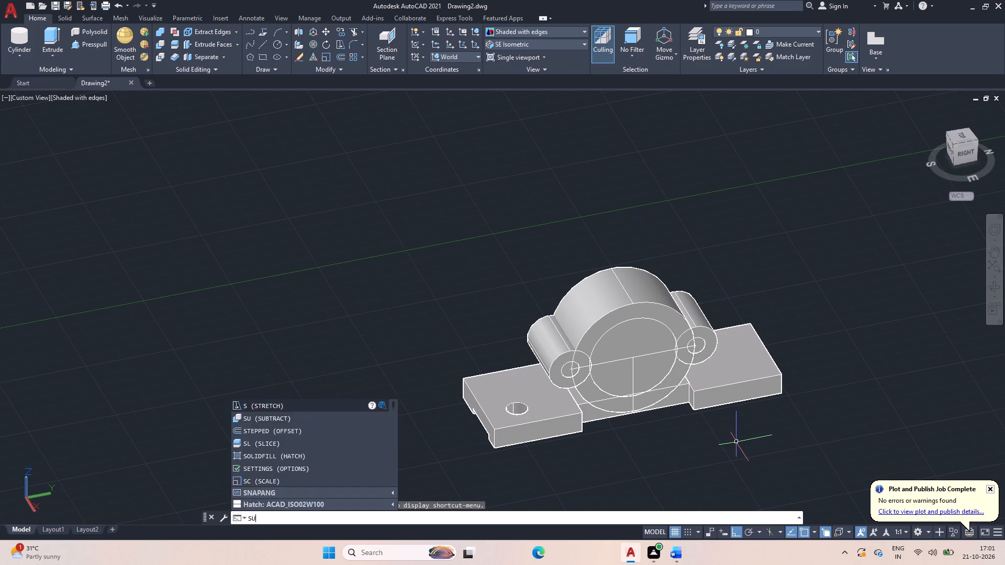
{"action": "key", "text": "space"}
{"action": "left_click", "coordinate": [733, 393]}
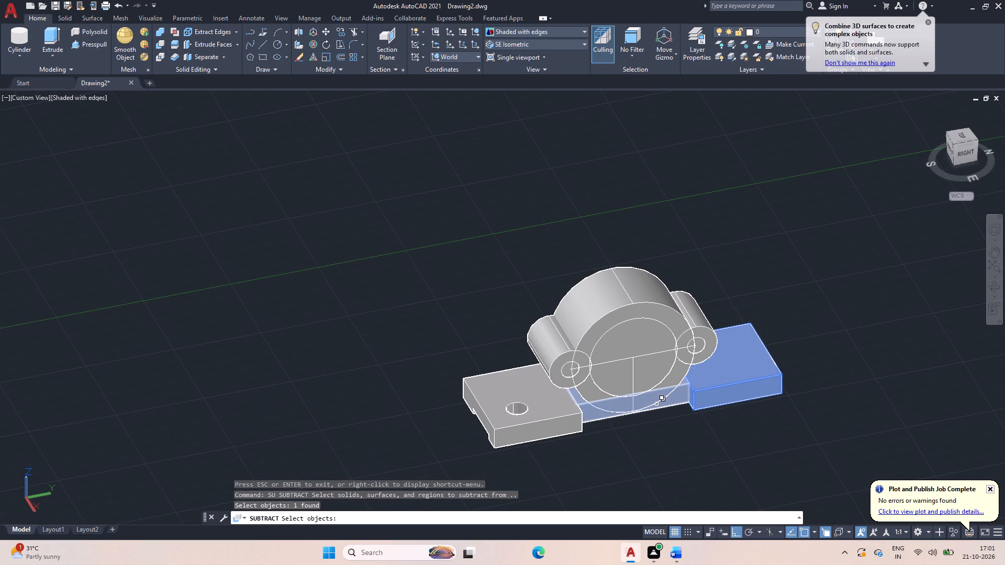
{"action": "left_click", "coordinate": [677, 403]}
{"action": "left_click", "coordinate": [554, 437]}
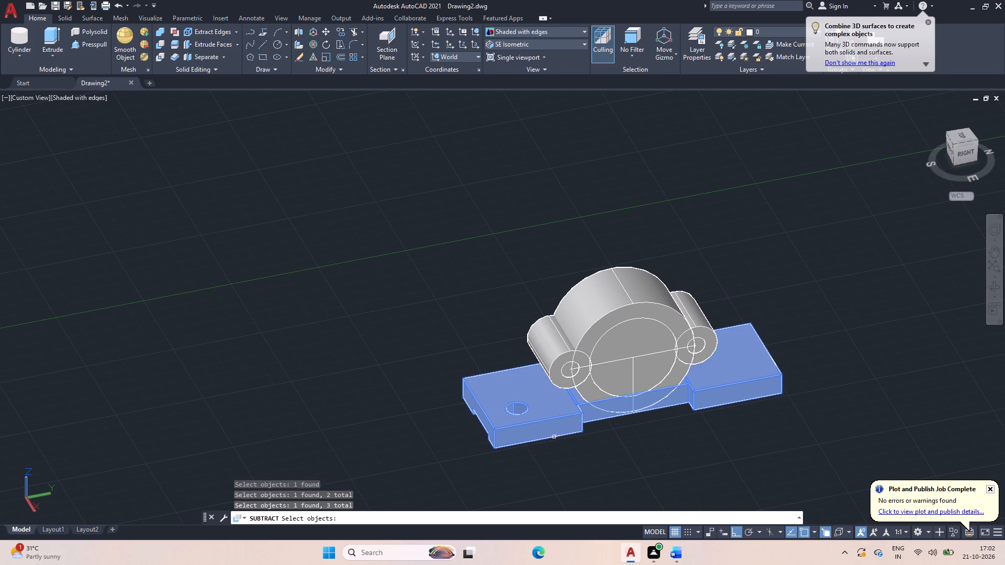
{"action": "left_click", "coordinate": [708, 342]}
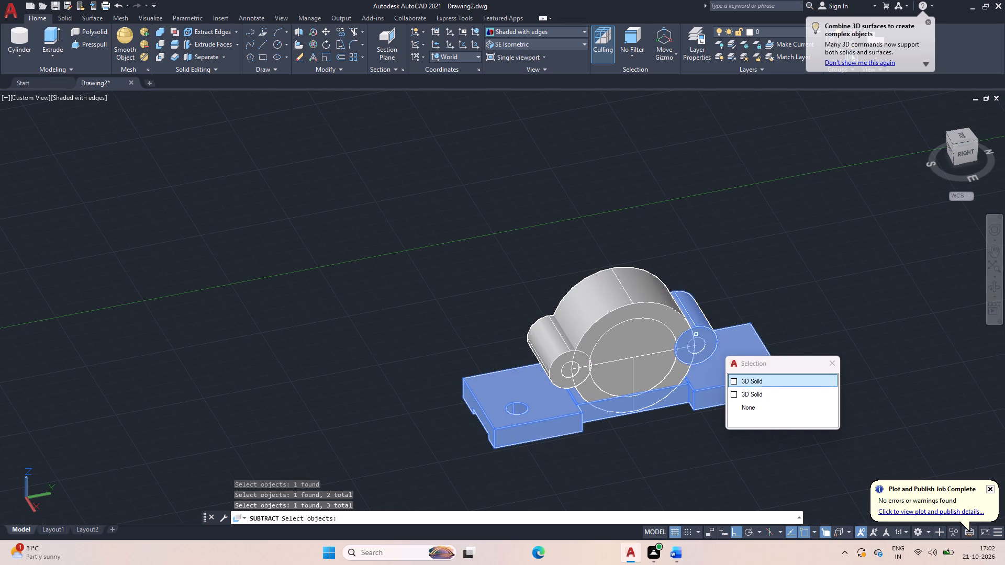
{"action": "left_click", "coordinate": [667, 312]}
{"action": "left_click", "coordinate": [545, 353]}
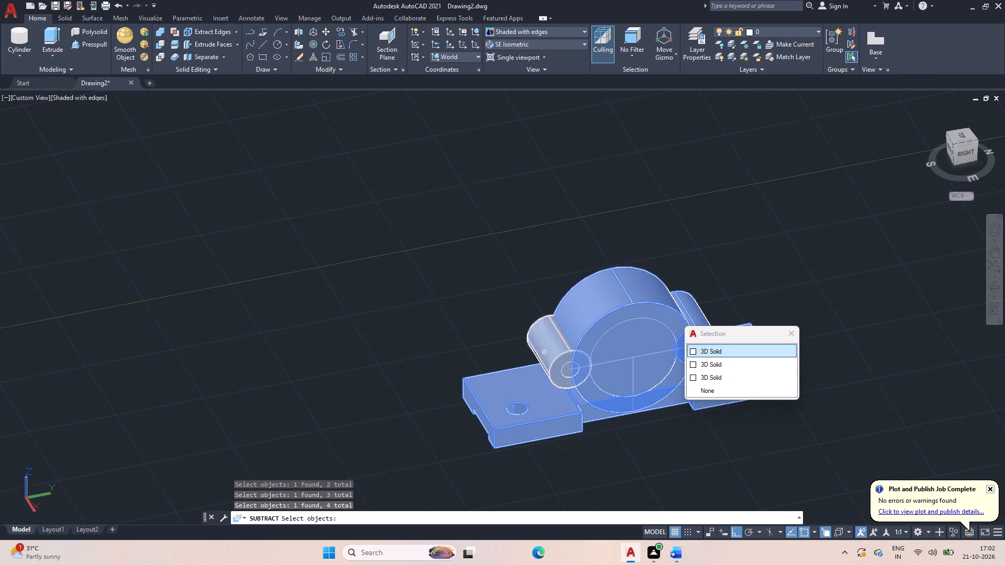
{"action": "key", "text": "space"}
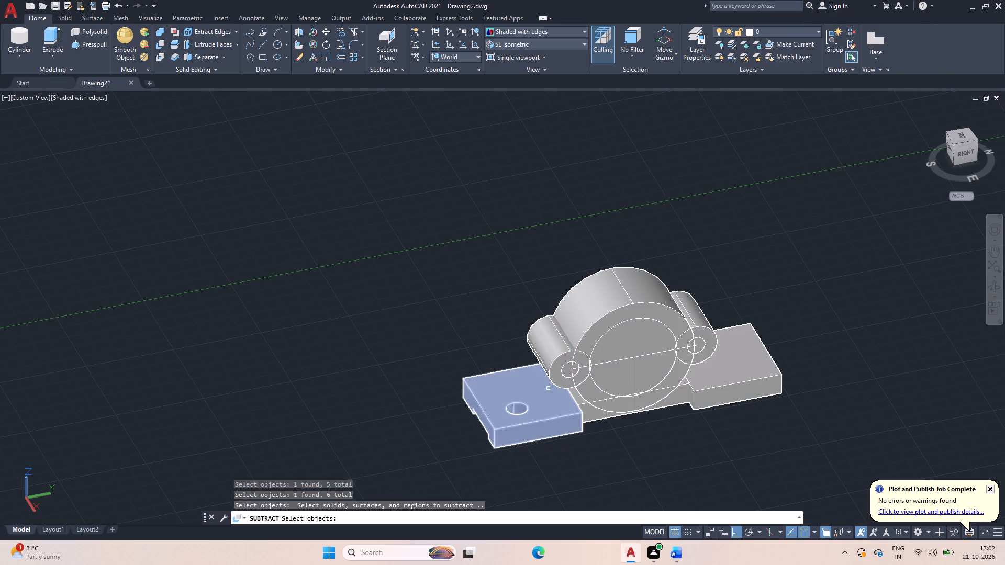
{"action": "left_click", "coordinate": [569, 370]}
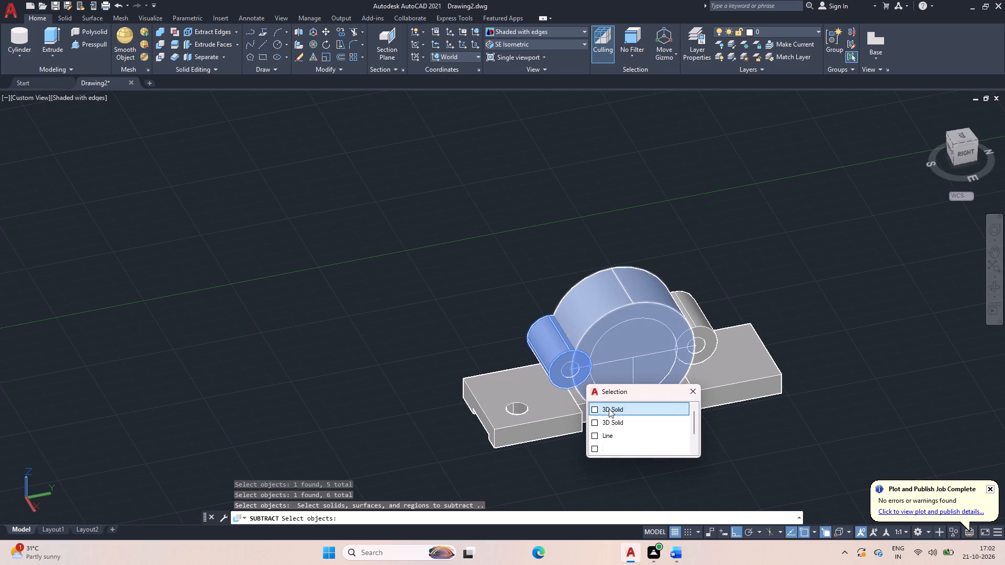
{"action": "left_click", "coordinate": [613, 422]}
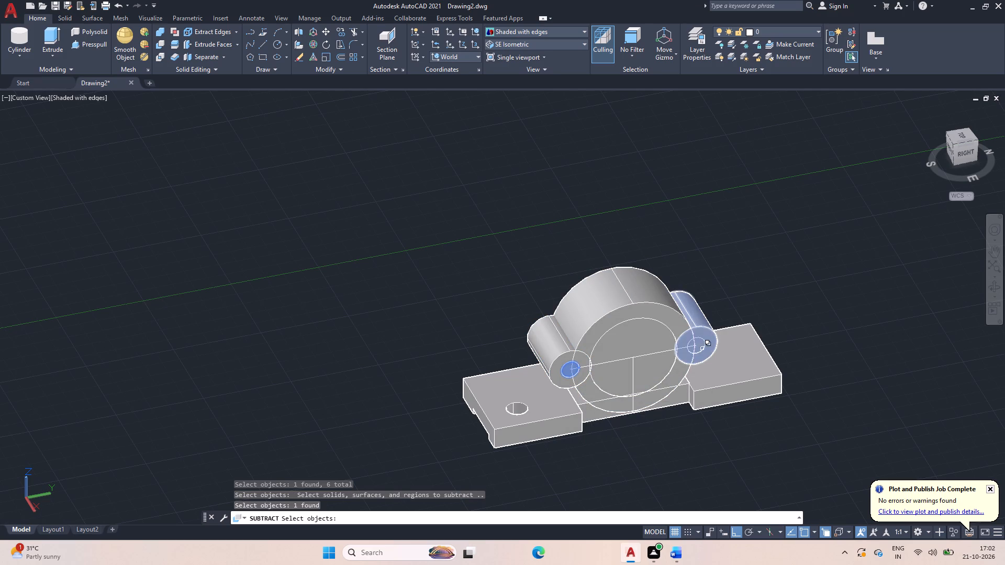
{"action": "left_click", "coordinate": [653, 346]}
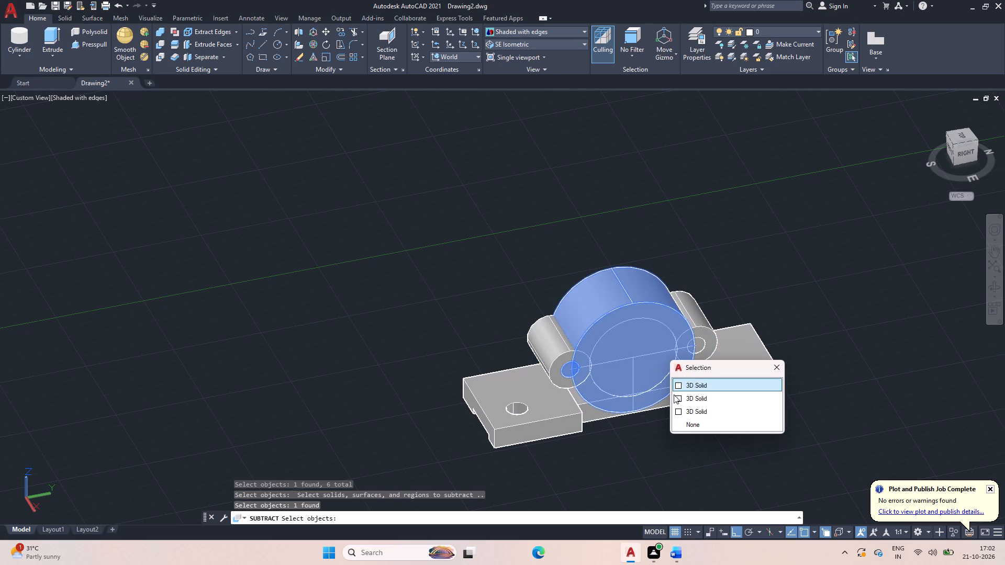
{"action": "left_click", "coordinate": [678, 400]}
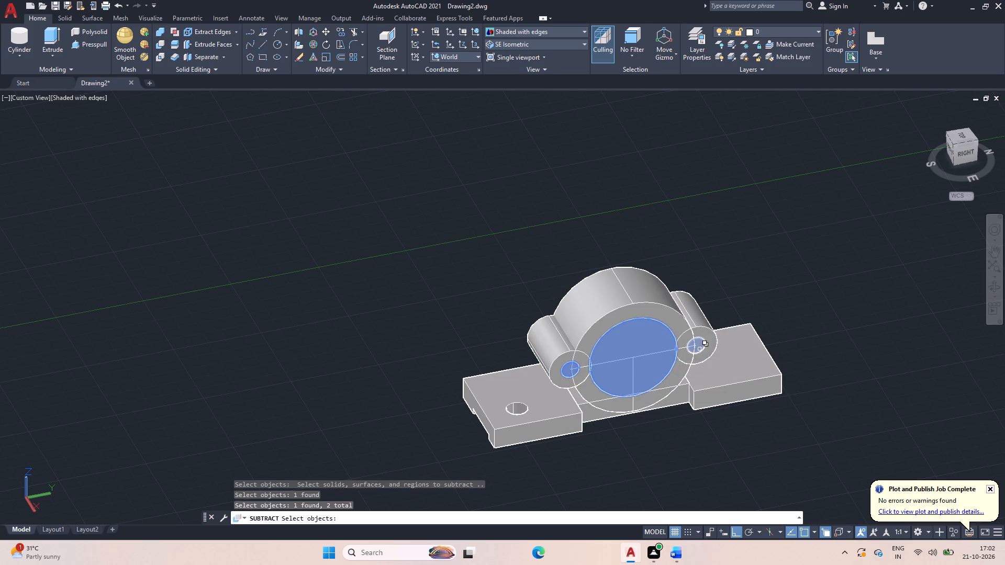
{"action": "left_click", "coordinate": [700, 349]}
{"action": "key", "text": "space"}
{"action": "key", "text": "space"}
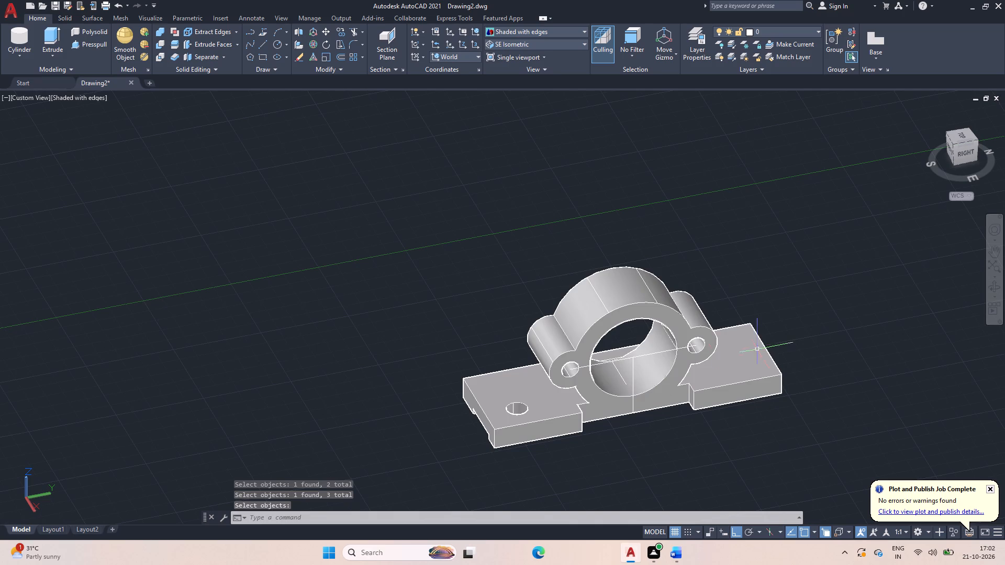
Delete the three leftover construction lines across and below the centre of the large bore.
{"action": "left_click", "coordinate": [633, 358]}
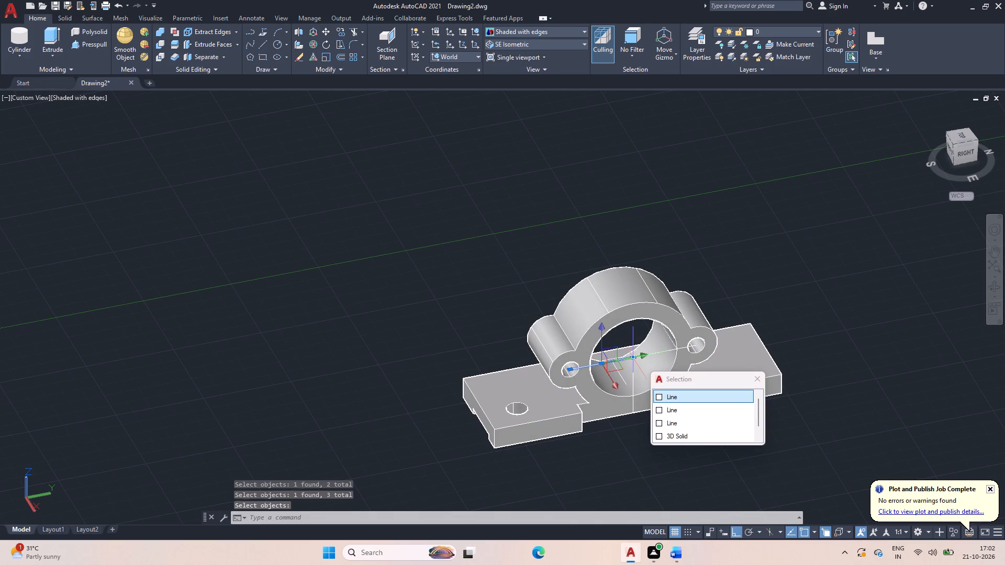
{"action": "left_click", "coordinate": [634, 371]}
{"action": "left_click", "coordinate": [651, 355]}
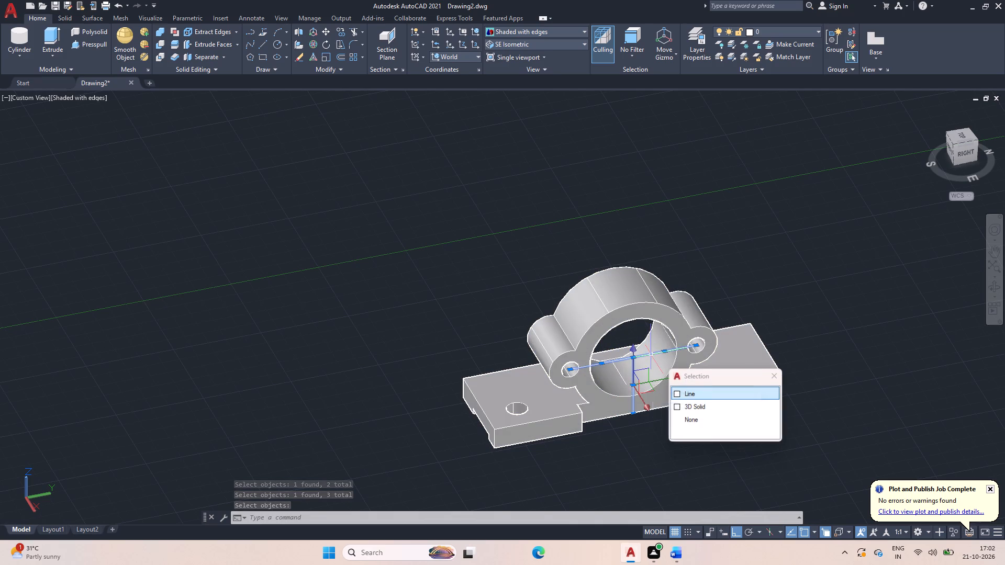
{"action": "key", "text": "Delete"}
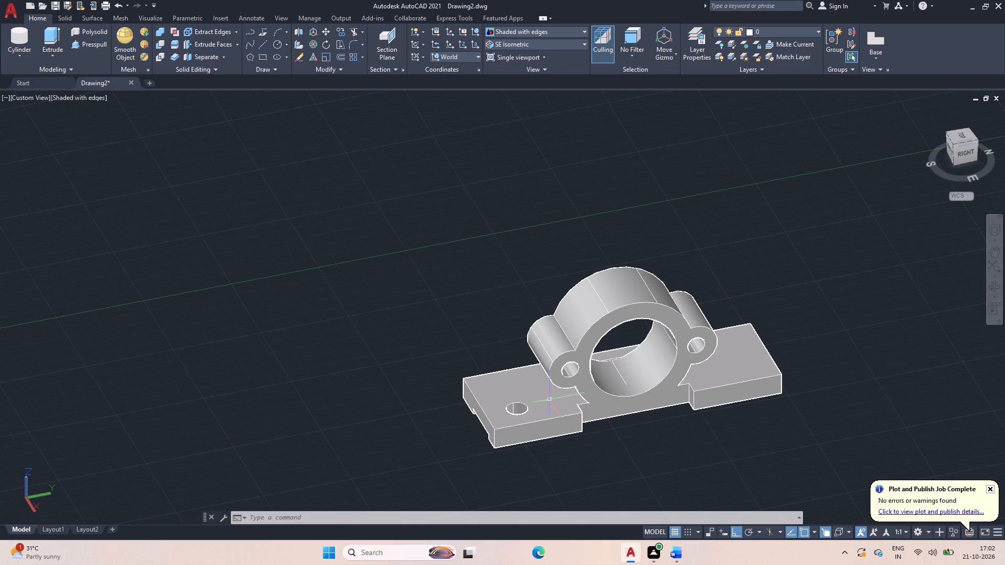
Draw a 15 long locating line inward across the unholed end's top face, starting 18 along the edge from its outer corner.
{"action": "type", "text": "L"}
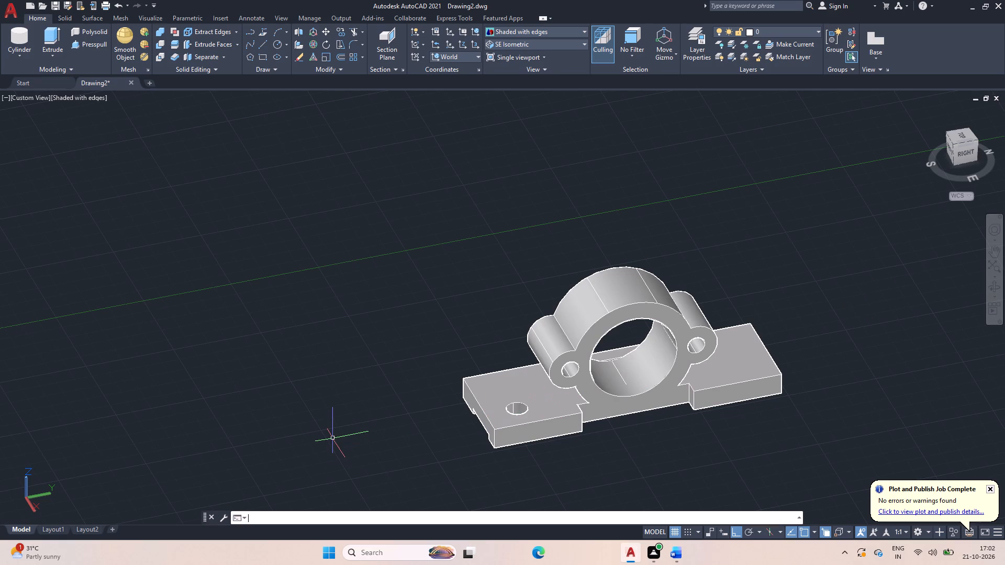
{"action": "key", "text": "space"}
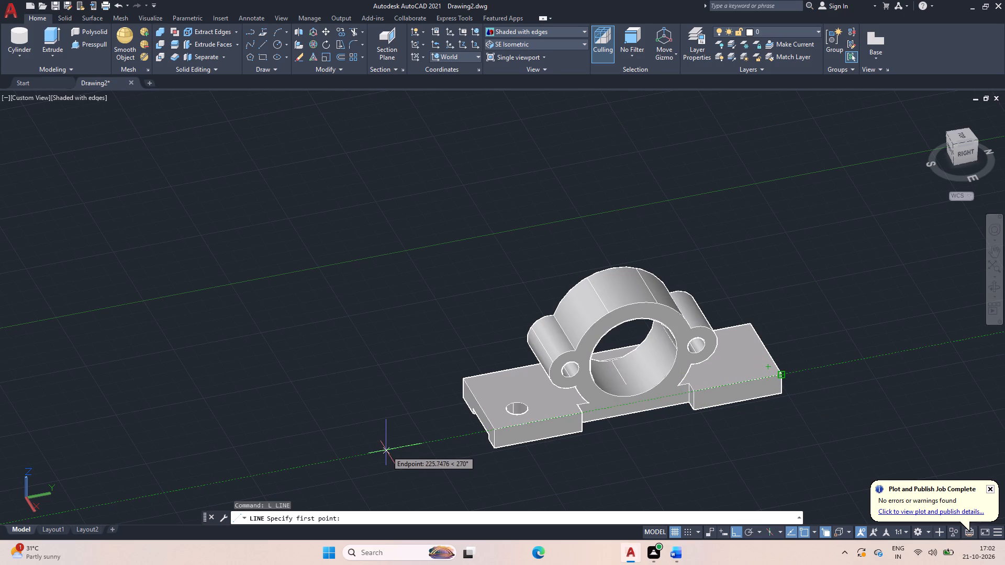
{"action": "type", "text": "18"}
{"action": "key", "text": "Return"}
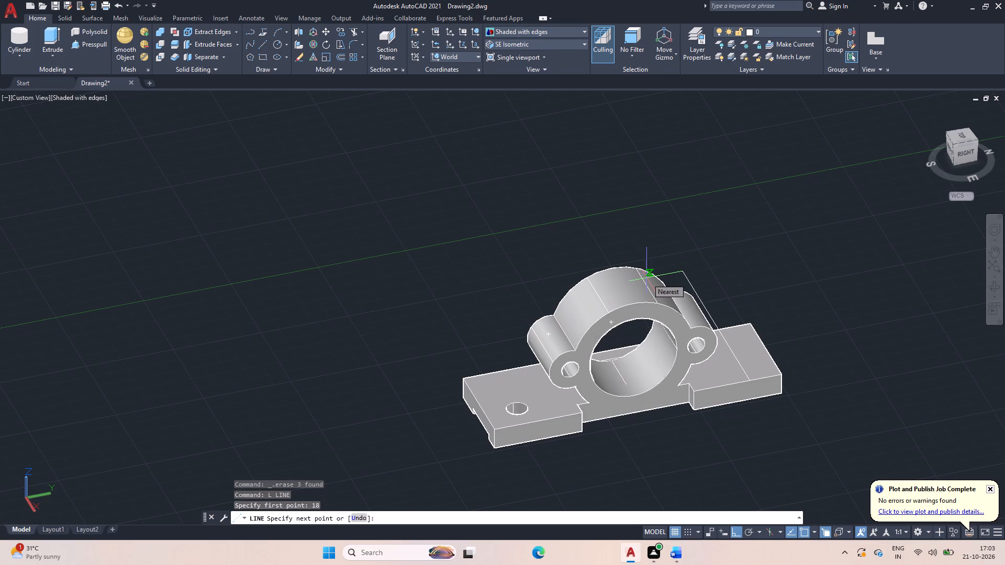
{"action": "type", "text": "15"}
{"action": "key", "text": "Return"}
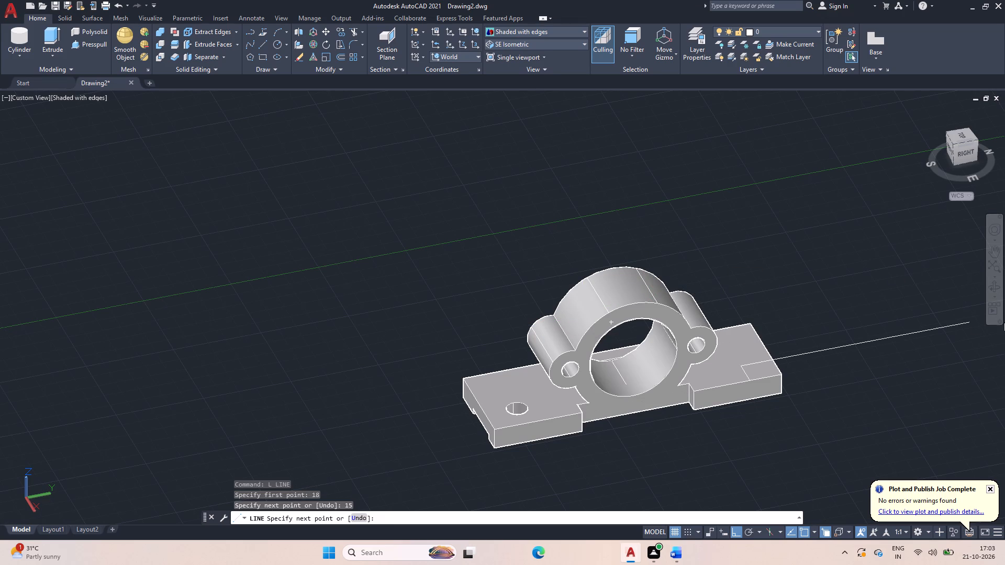
{"action": "key", "text": "Escape"}
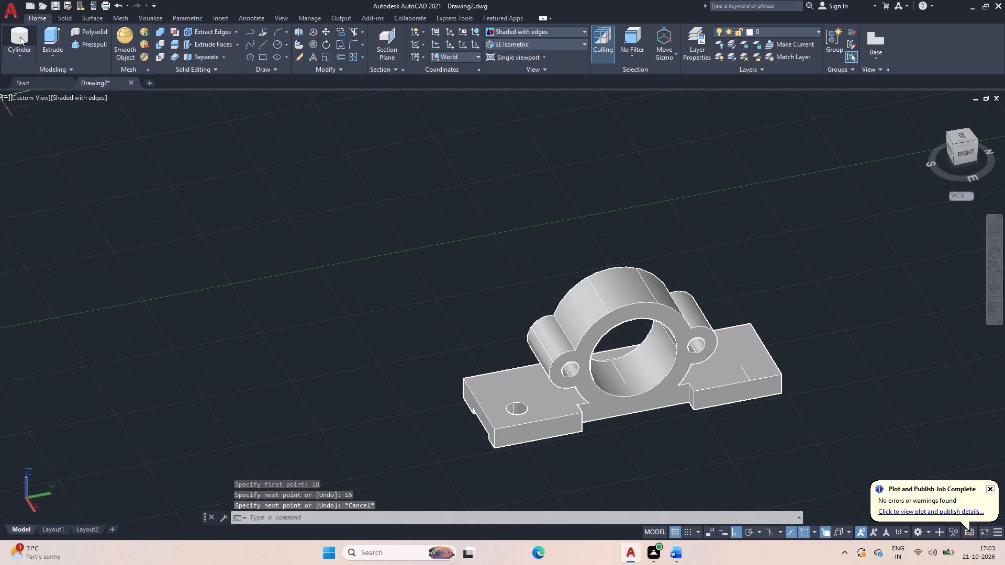
Create a cylinder of radius 6 and height -12 centred on the inner end of the locating line.
{"action": "left_click", "coordinate": [20, 37]}
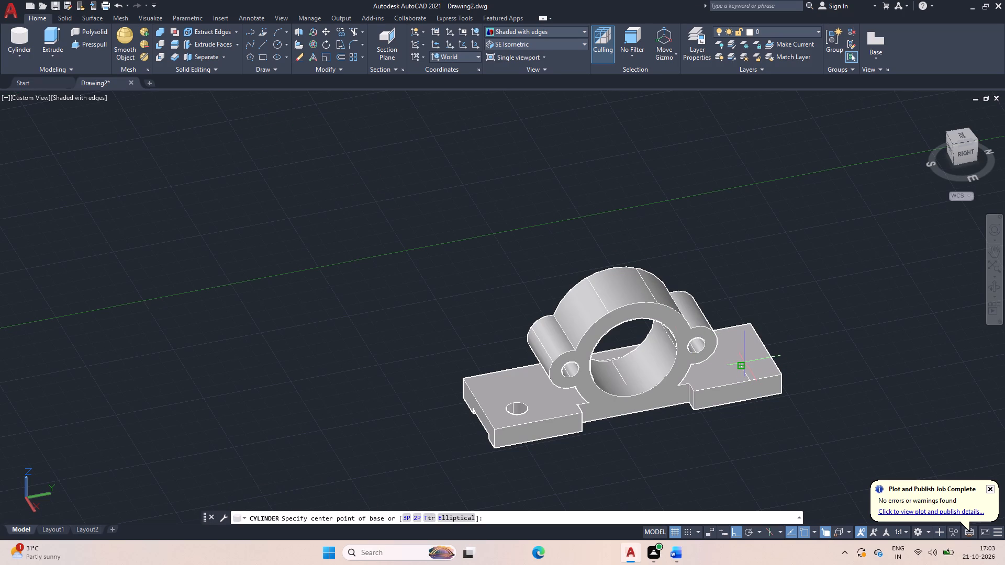
{"action": "left_click", "coordinate": [743, 368]}
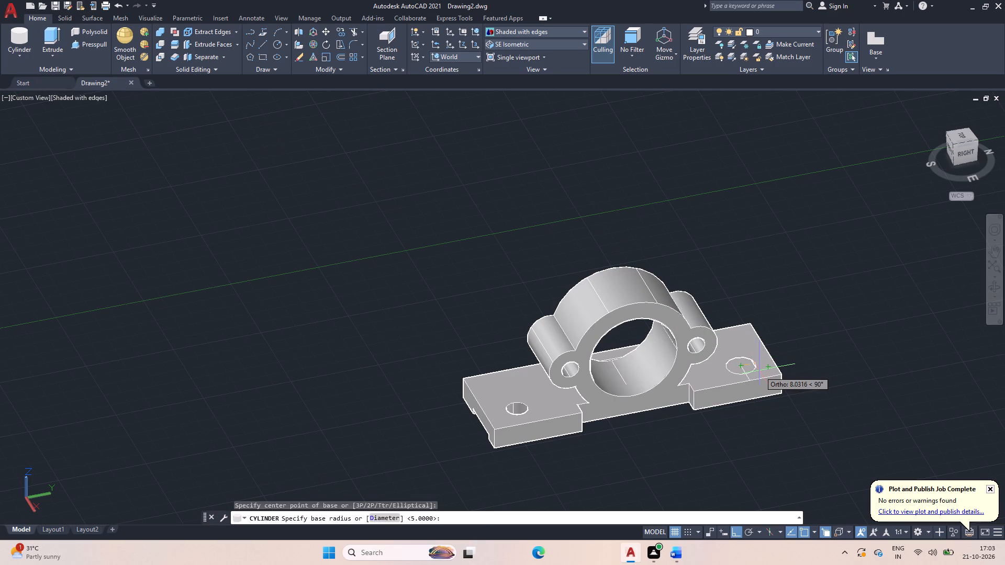
{"action": "key", "text": "6"}
{"action": "key", "text": "Return"}
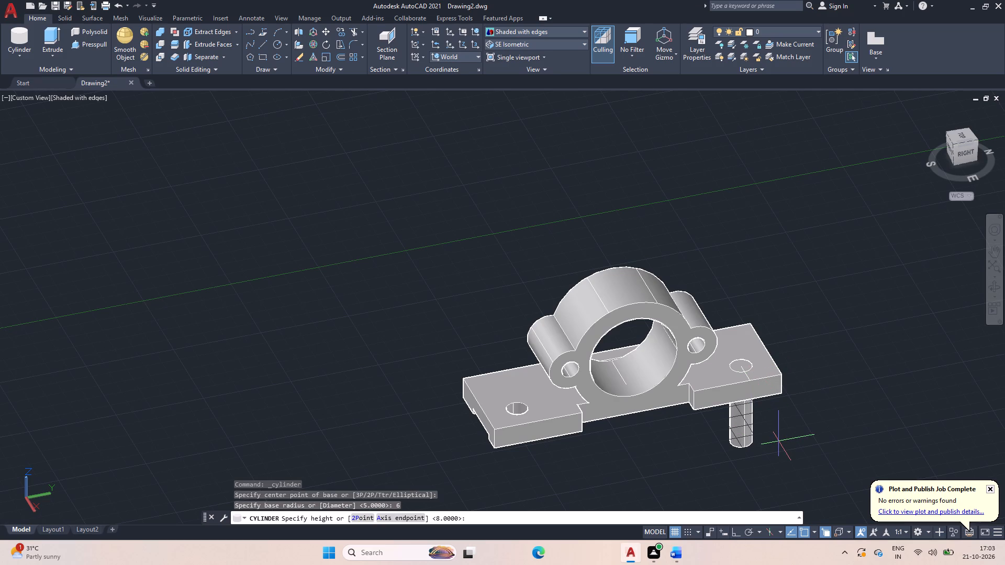
{"action": "key", "text": "minus"}
{"action": "type", "text": "12"}
{"action": "key", "text": "Return"}
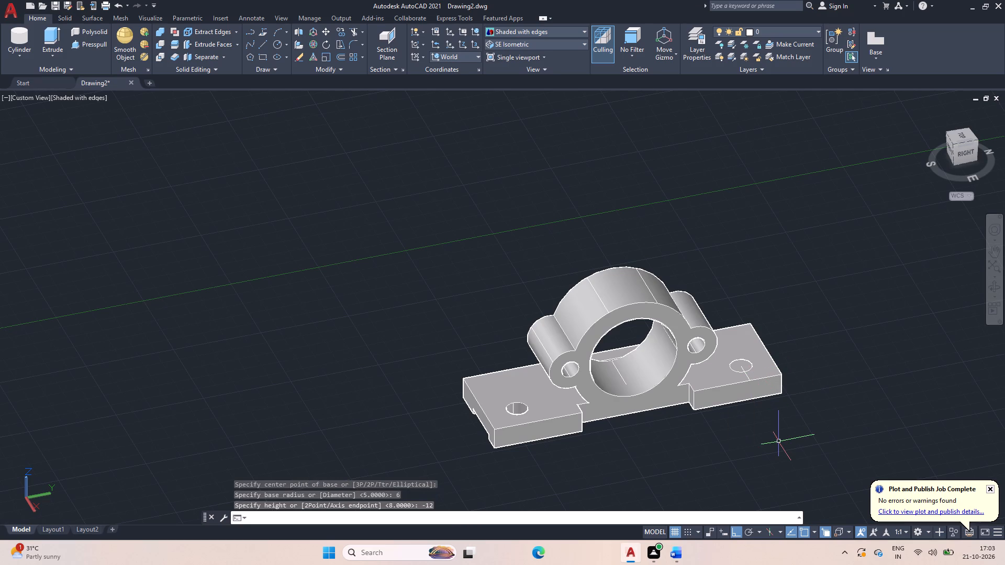
Subtract the radius 6 cylinder from the bearing body to cut the second base mounting hole.
{"action": "type", "text": "SU"}
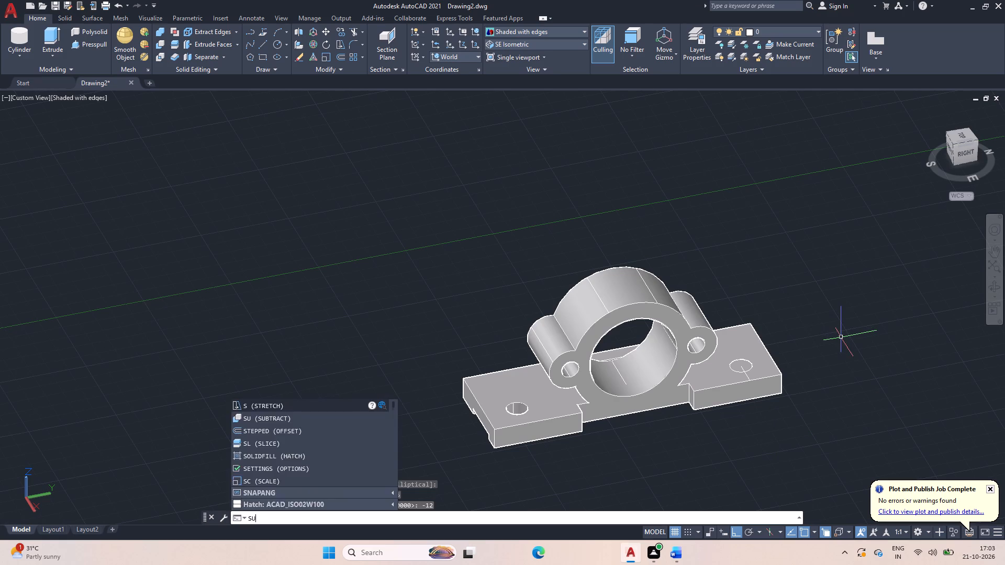
{"action": "key", "text": "space"}
{"action": "left_click", "coordinate": [695, 379]}
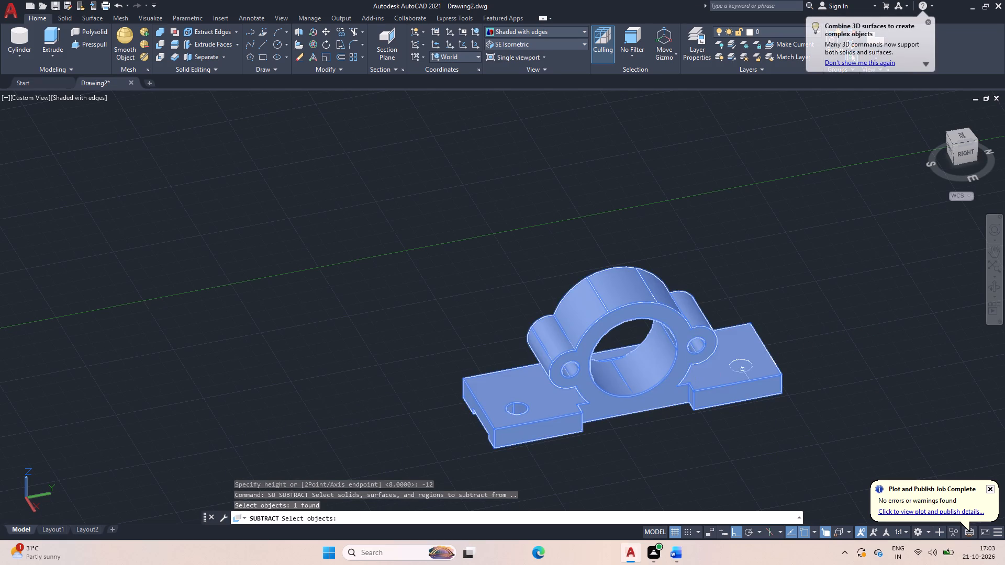
{"action": "key", "text": "space"}
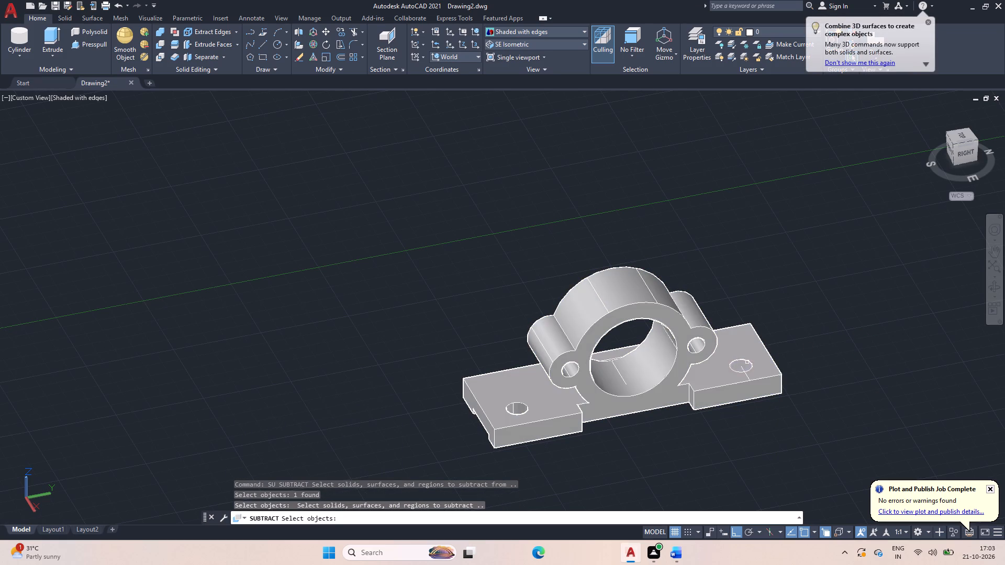
{"action": "left_click", "coordinate": [746, 363]}
{"action": "key", "text": "space"}
{"action": "key", "text": "space"}
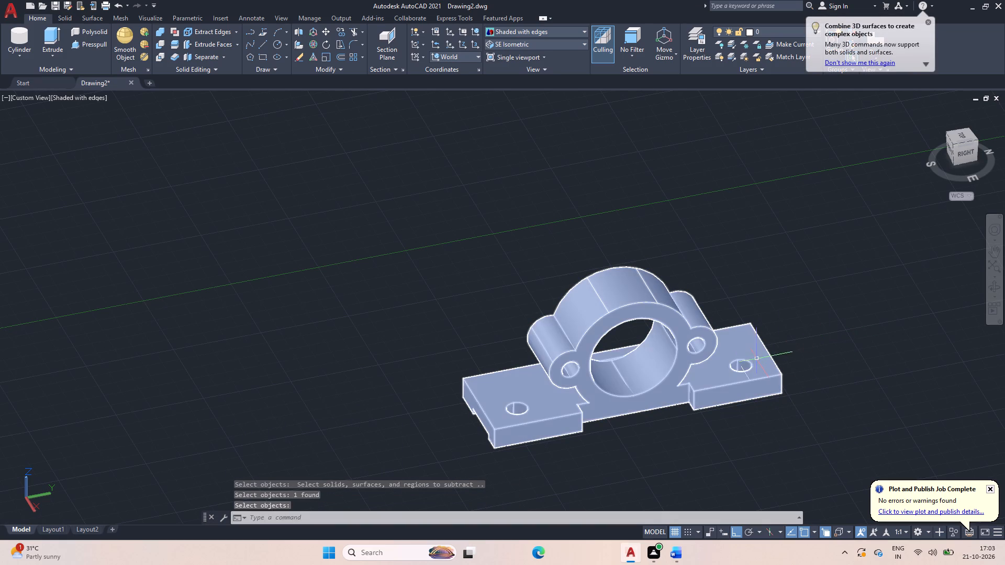
Delete the locating line at the new mounting hole.
{"action": "left_click", "coordinate": [743, 368]}
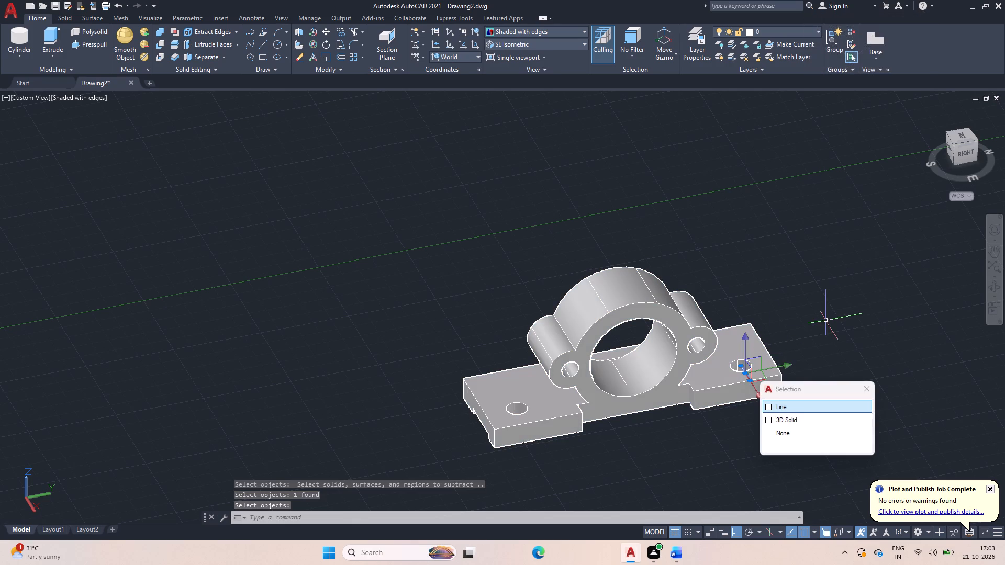
{"action": "key", "text": "Delete"}
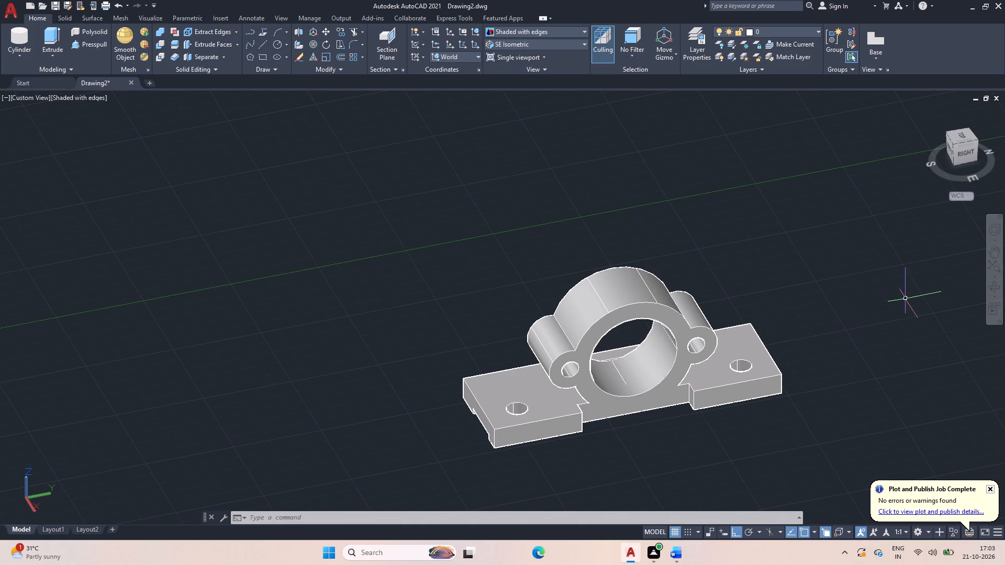
Examine the finished bearing body from all sides, including its bores, mounting holes and base recess.
{"action": "left_click", "coordinate": [996, 289]}
{"action": "left_click_drag", "start_coordinate": [944, 328], "coordinate": [669, 274]}
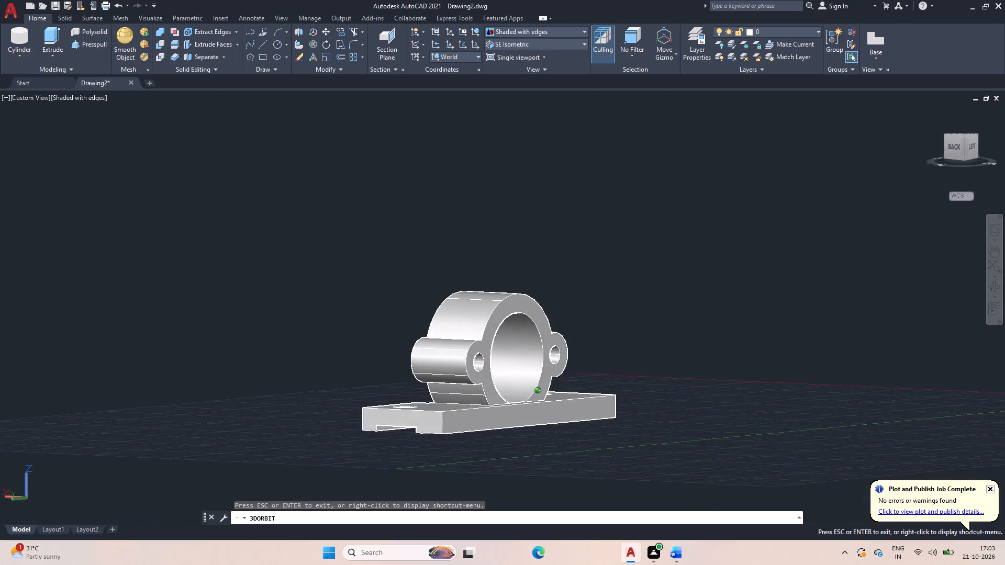
{"action": "left_click_drag", "start_coordinate": [669, 274], "coordinate": [693, 335]}
{"action": "left_click_drag", "start_coordinate": [649, 417], "coordinate": [862, 333]}
{"action": "left_click_drag", "start_coordinate": [578, 439], "coordinate": [649, 453]}
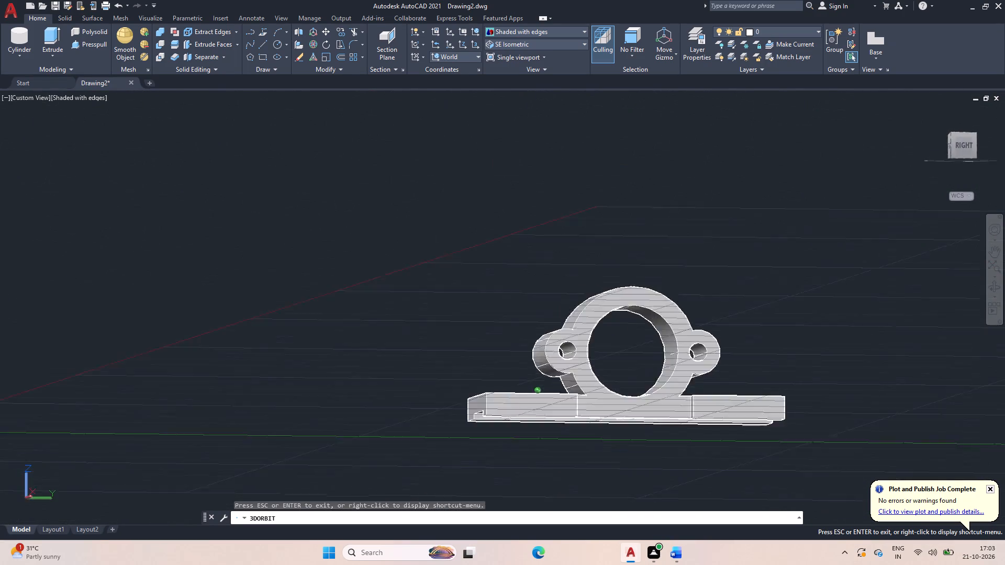
{"action": "left_click_drag", "start_coordinate": [649, 453], "coordinate": [758, 477]}
{"action": "left_click_drag", "start_coordinate": [712, 460], "coordinate": [776, 451]}
{"action": "left_click_drag", "start_coordinate": [691, 438], "coordinate": [714, 462]}
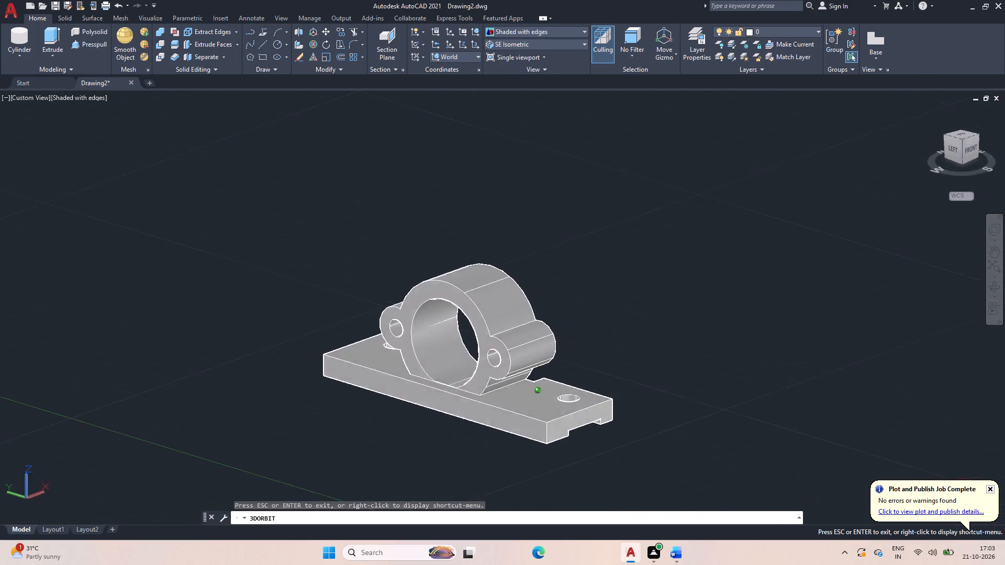
{"action": "left_click_drag", "start_coordinate": [714, 462], "coordinate": [779, 484]}
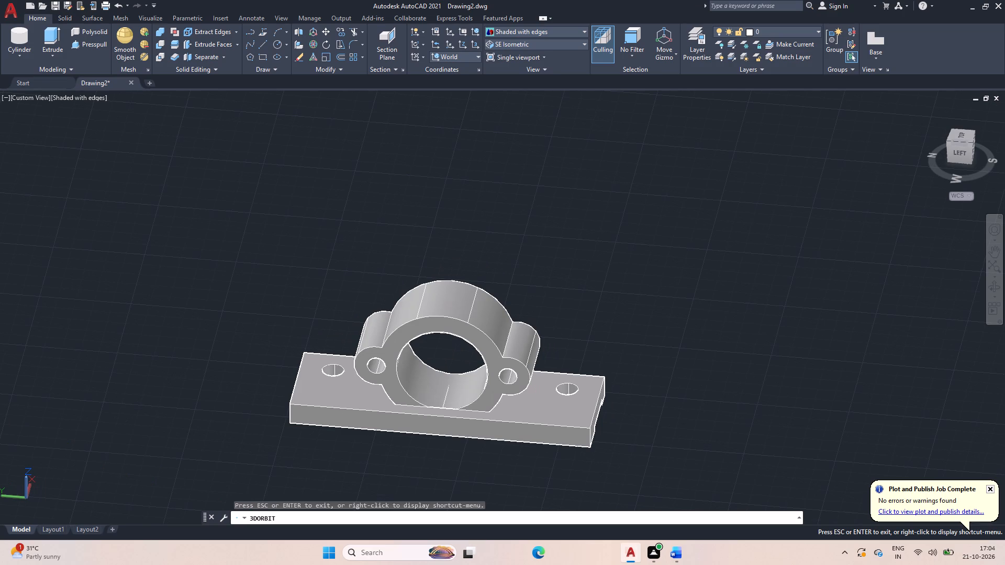
Create a box starting 8 in from the base's front top corner, spanning the base's length, with width 8 and height picked at the side cylinder.
{"action": "left_click_drag", "start_coordinate": [717, 417], "coordinate": [758, 420]}
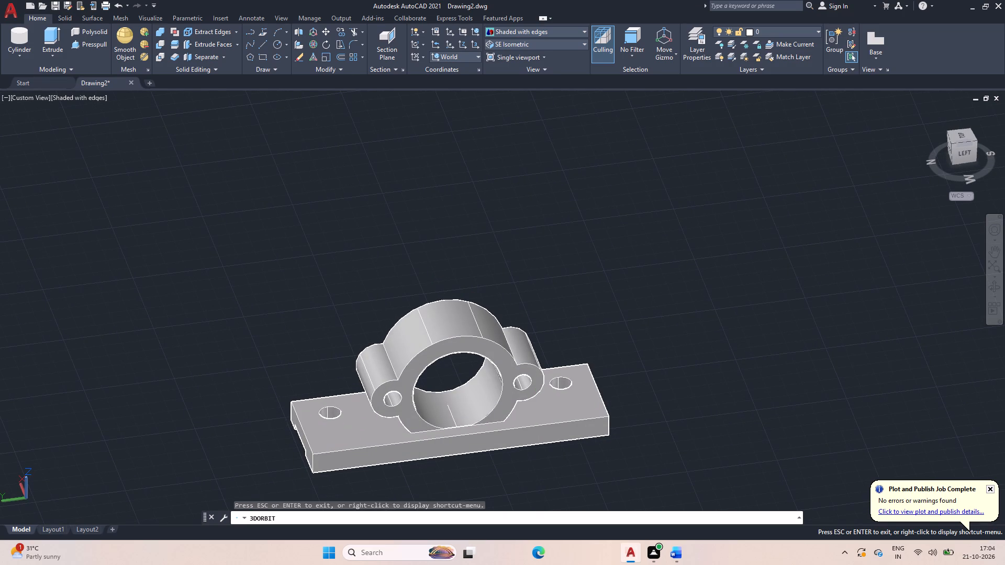
{"action": "key", "text": "Escape"}
{"action": "left_click", "coordinate": [14, 50]}
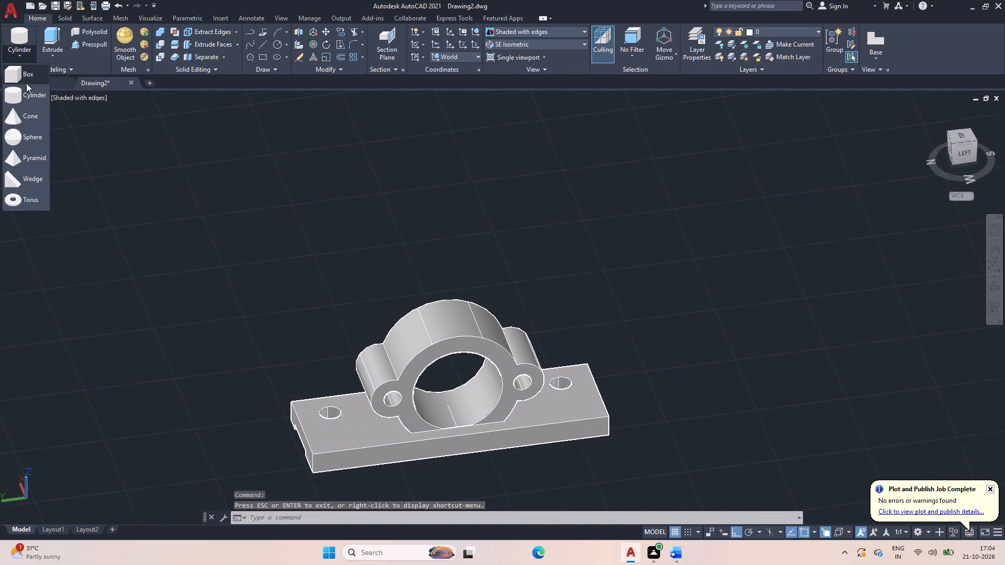
{"action": "left_click", "coordinate": [25, 76]}
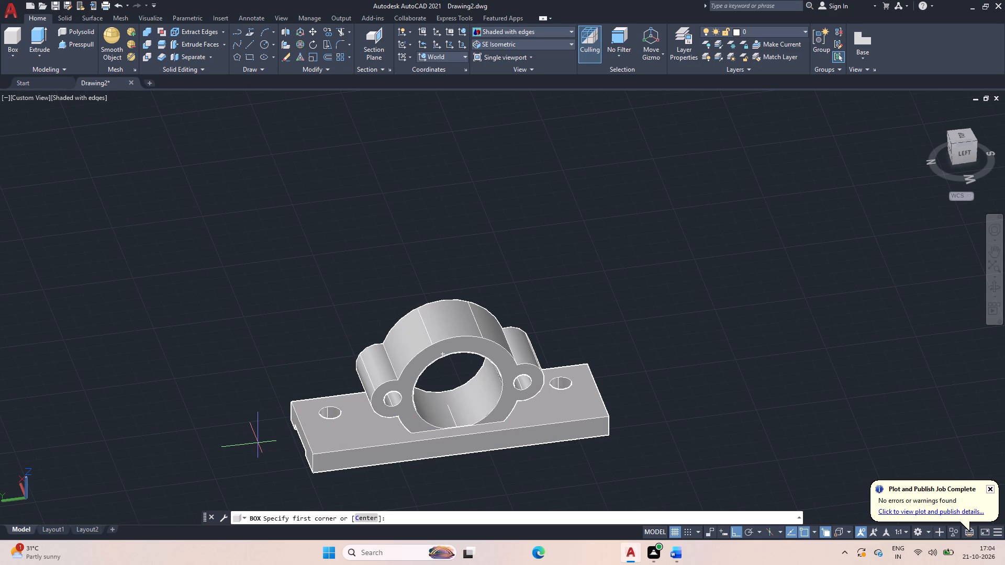
{"action": "left_click", "coordinate": [19, 37]}
{"action": "left_click", "coordinate": [13, 38]}
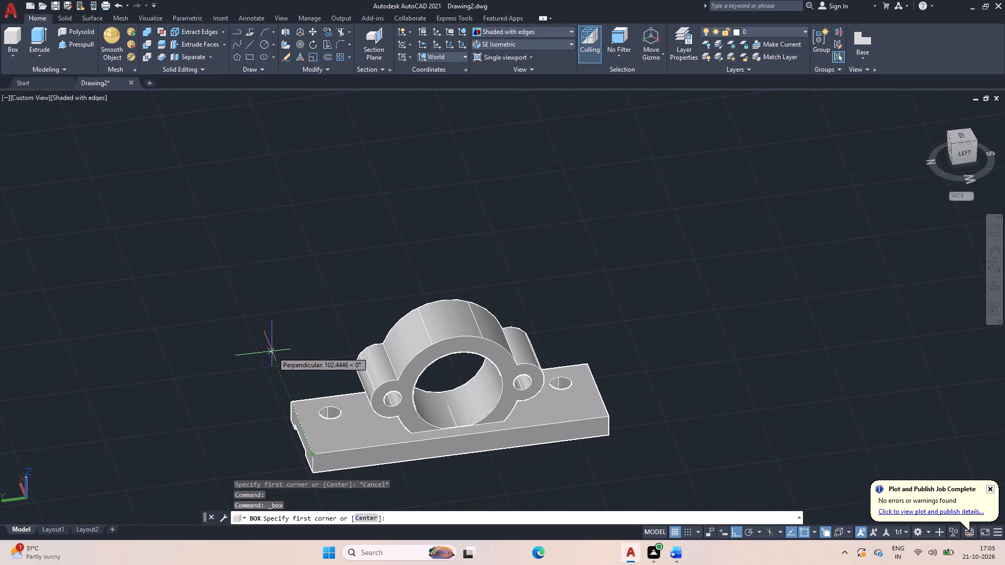
{"action": "key", "text": "8"}
{"action": "key", "text": "Return"}
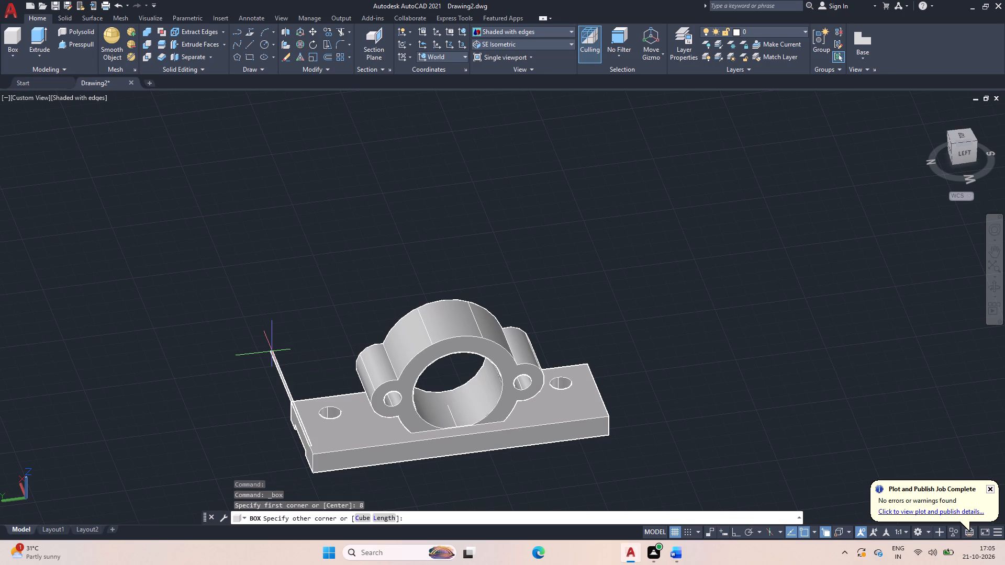
{"action": "type", "text": "L"}
{"action": "key", "text": "space"}
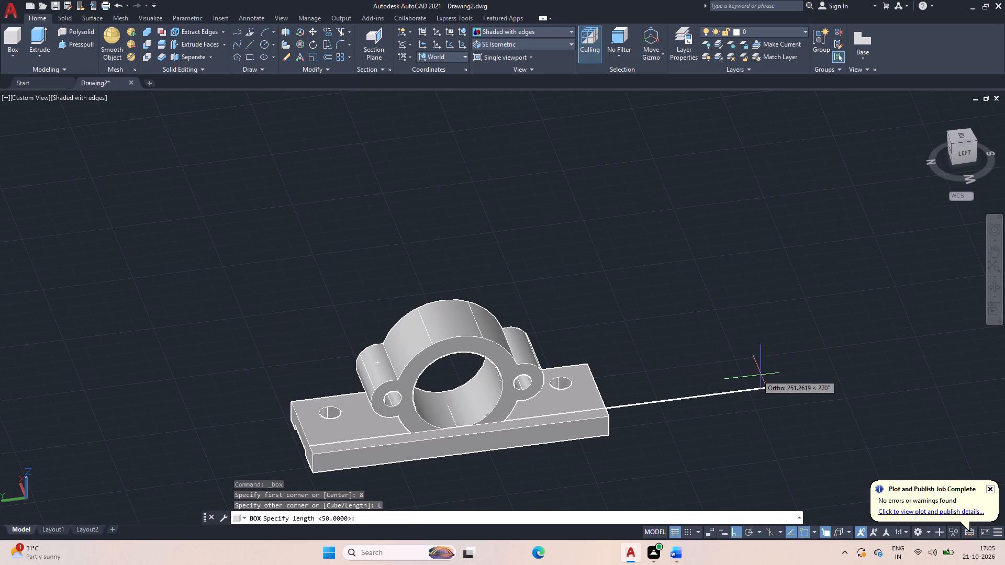
{"action": "left_click", "coordinate": [607, 410]}
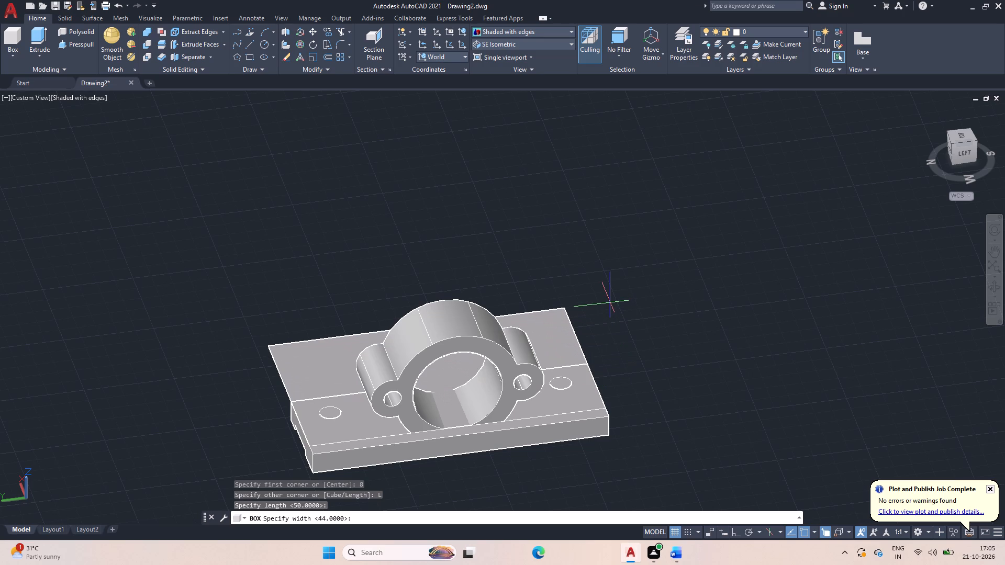
{"action": "key", "text": "8"}
{"action": "key", "text": "Return"}
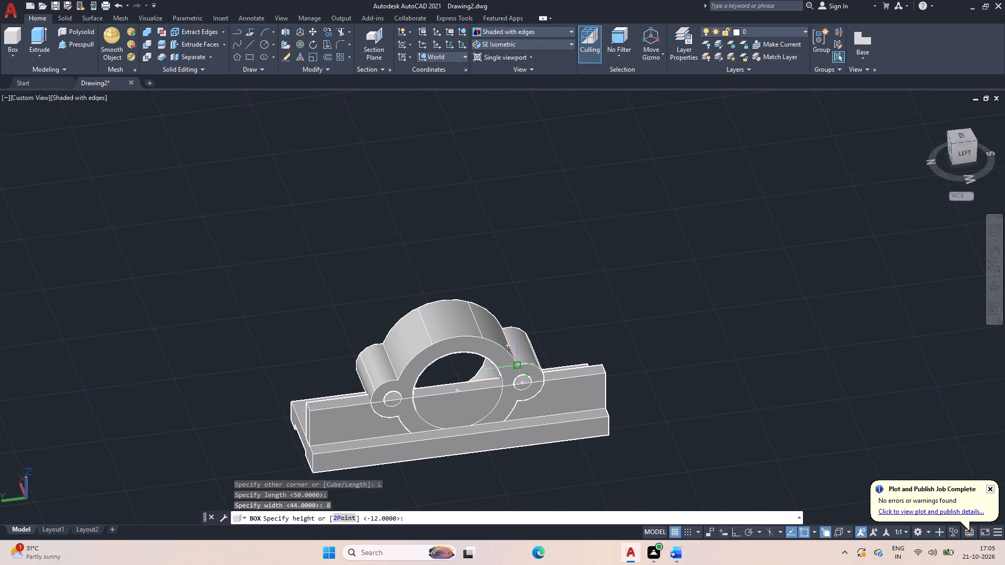
{"action": "left_click", "coordinate": [517, 366]}
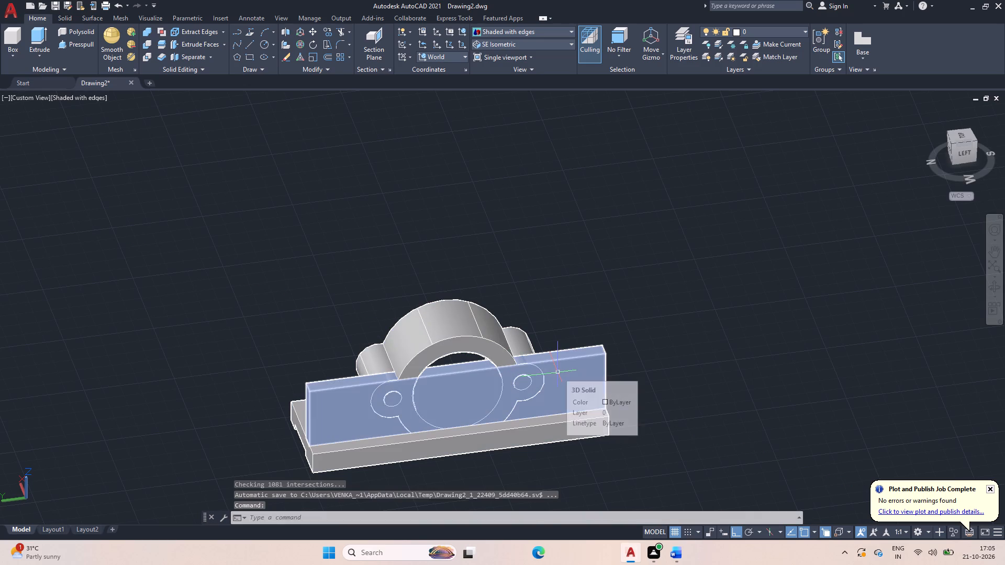
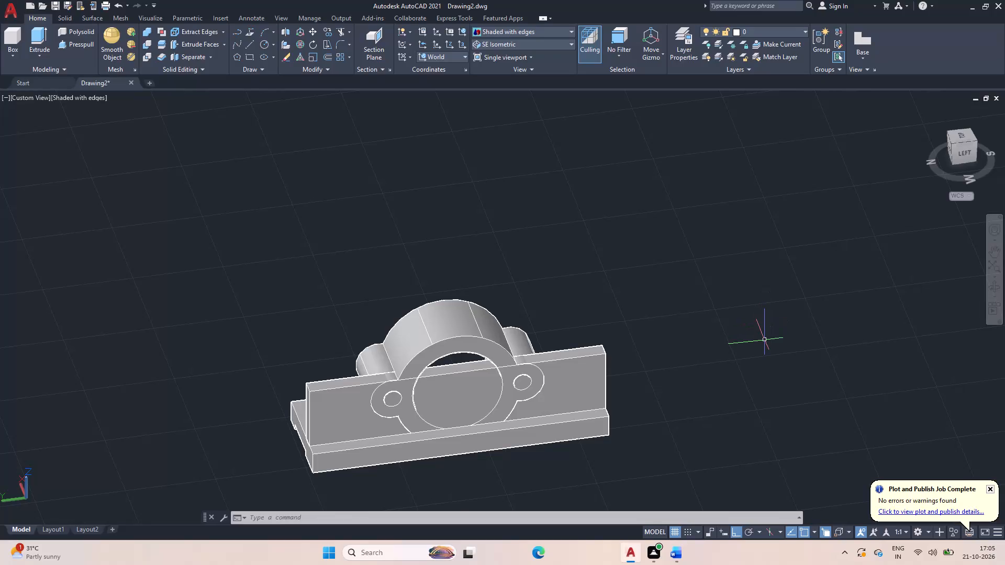
Examine the bearing and its new upright box from the rear, front and an isometric angle.
{"action": "left_click", "coordinate": [997, 282]}
{"action": "left_click_drag", "start_coordinate": [944, 314], "coordinate": [626, 253]}
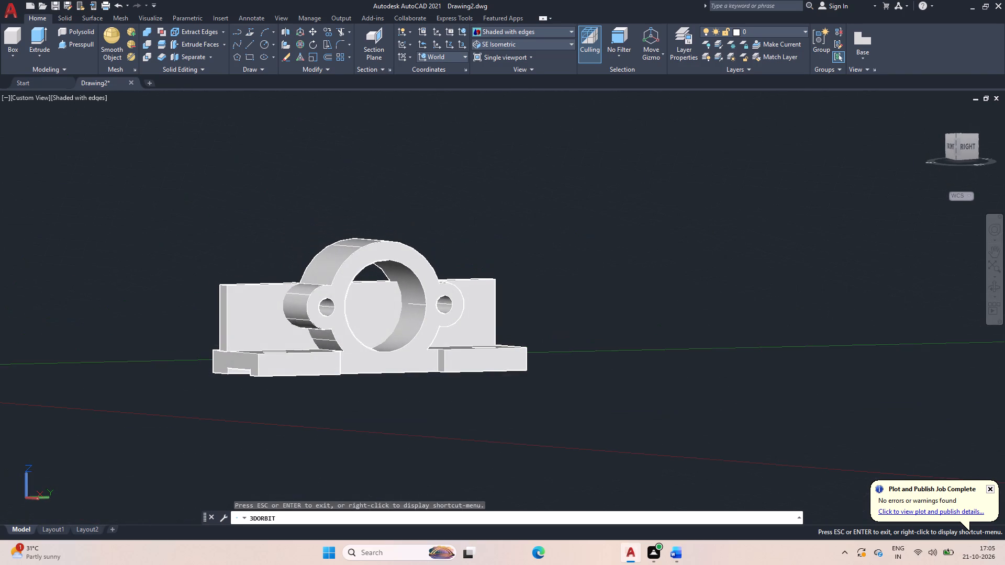
{"action": "middle_click_drag", "start_coordinate": [638, 239], "coordinate": [687, 396]}
{"action": "scroll", "coordinate": [651, 410], "scroll_direction": "up", "scroll_amount": 1}
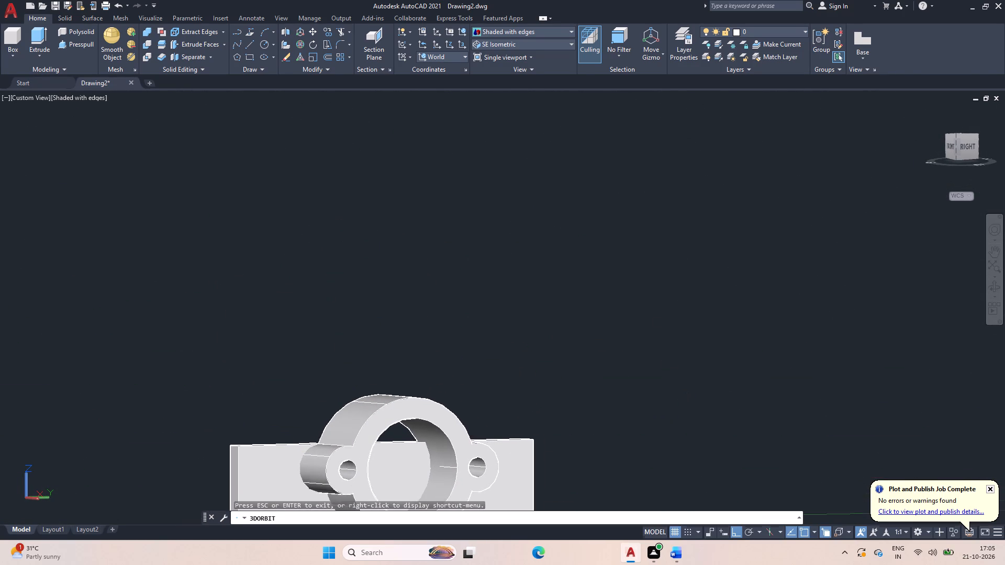
{"action": "scroll", "coordinate": [651, 410], "scroll_direction": "up", "scroll_amount": 1}
{"action": "middle_click_drag", "start_coordinate": [634, 367], "coordinate": [720, 271]}
{"action": "left_click_drag", "start_coordinate": [671, 325], "coordinate": [675, 332]}
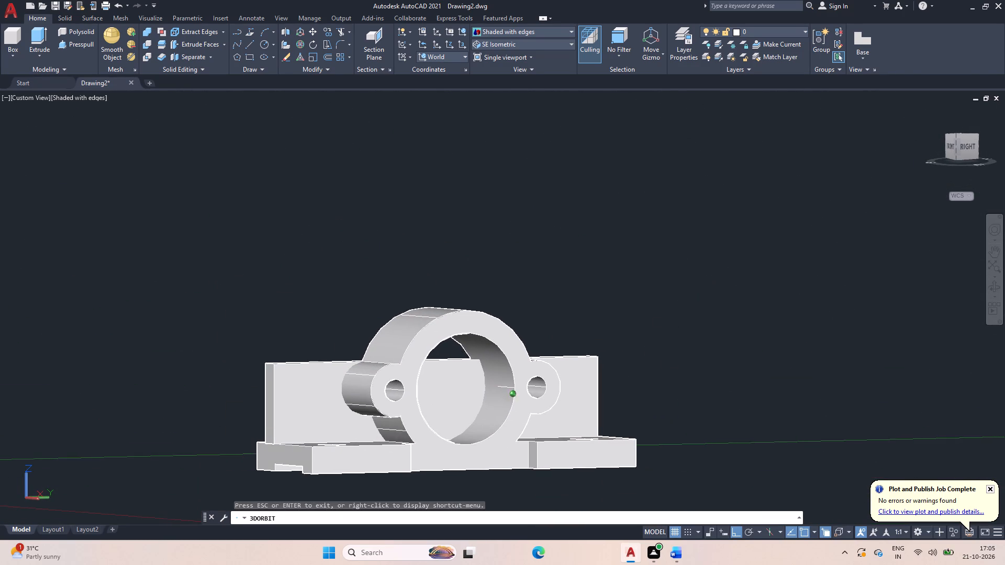
{"action": "left_click_drag", "start_coordinate": [675, 332], "coordinate": [690, 380]}
{"action": "middle_click_drag", "start_coordinate": [663, 351], "coordinate": [685, 320]}
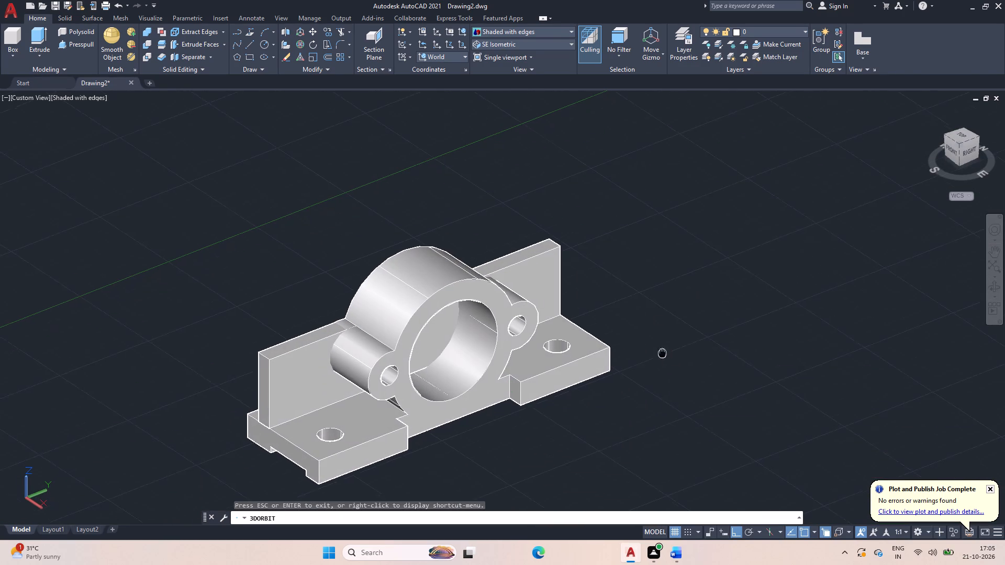
{"action": "middle_click_drag", "start_coordinate": [685, 320], "coordinate": [706, 292]}
{"action": "scroll", "coordinate": [702, 286], "scroll_direction": "up", "scroll_amount": 3}
{"action": "middle_click_drag", "start_coordinate": [701, 287], "coordinate": [738, 273]}
{"action": "key", "text": "Escape"}
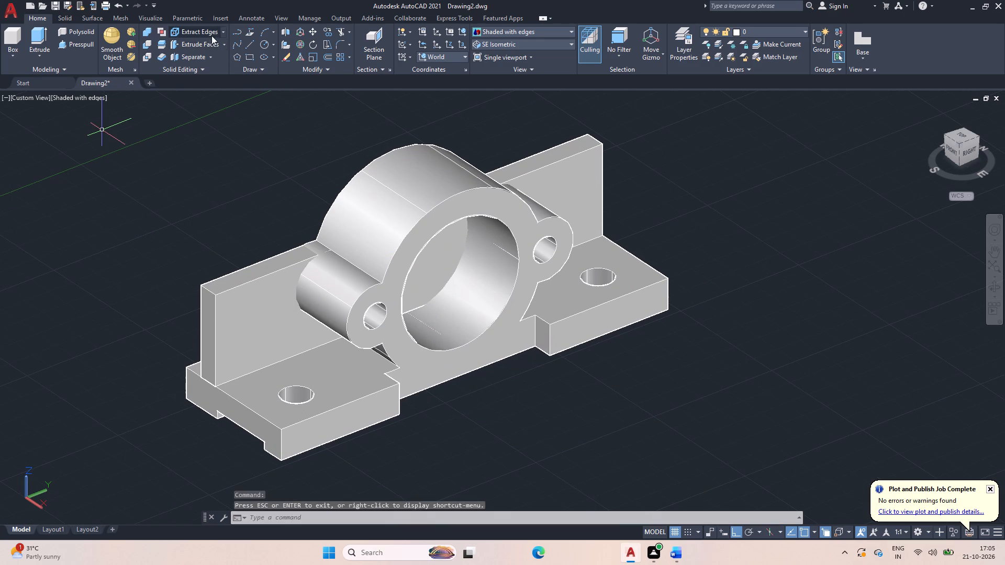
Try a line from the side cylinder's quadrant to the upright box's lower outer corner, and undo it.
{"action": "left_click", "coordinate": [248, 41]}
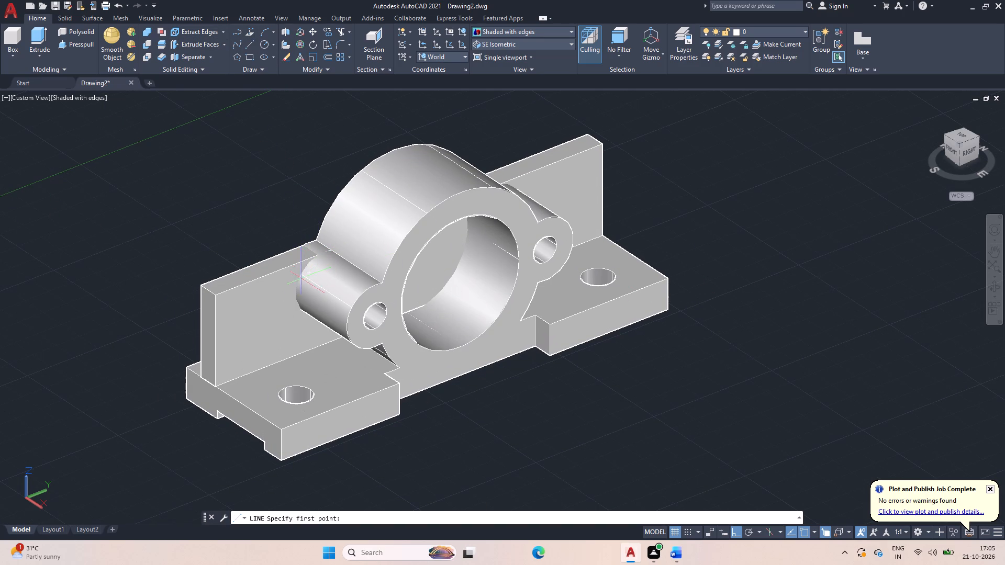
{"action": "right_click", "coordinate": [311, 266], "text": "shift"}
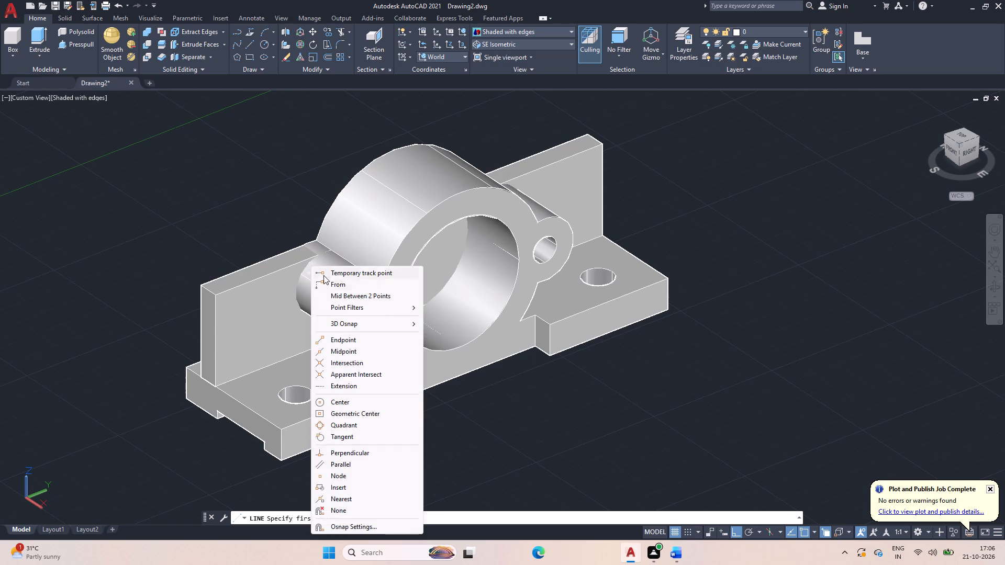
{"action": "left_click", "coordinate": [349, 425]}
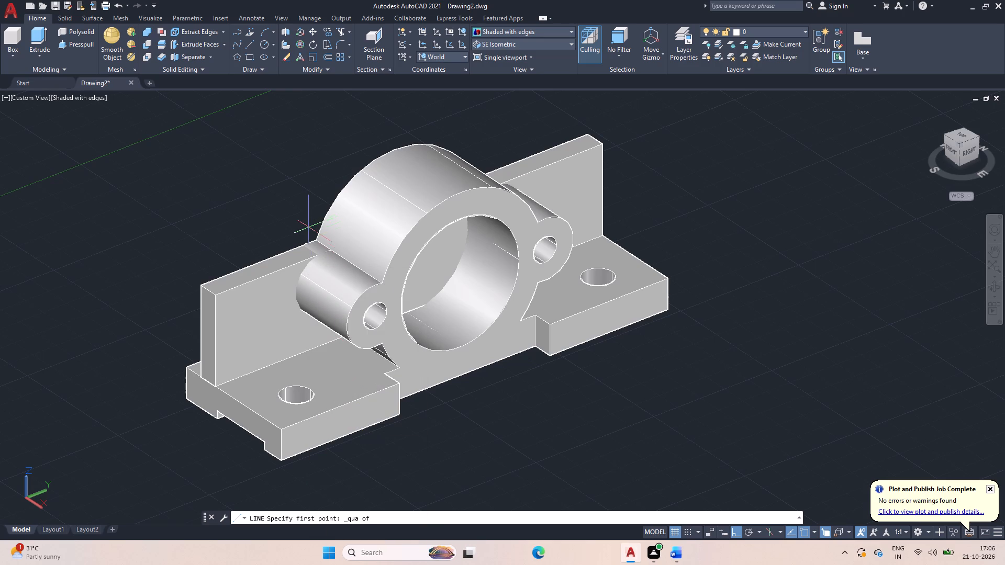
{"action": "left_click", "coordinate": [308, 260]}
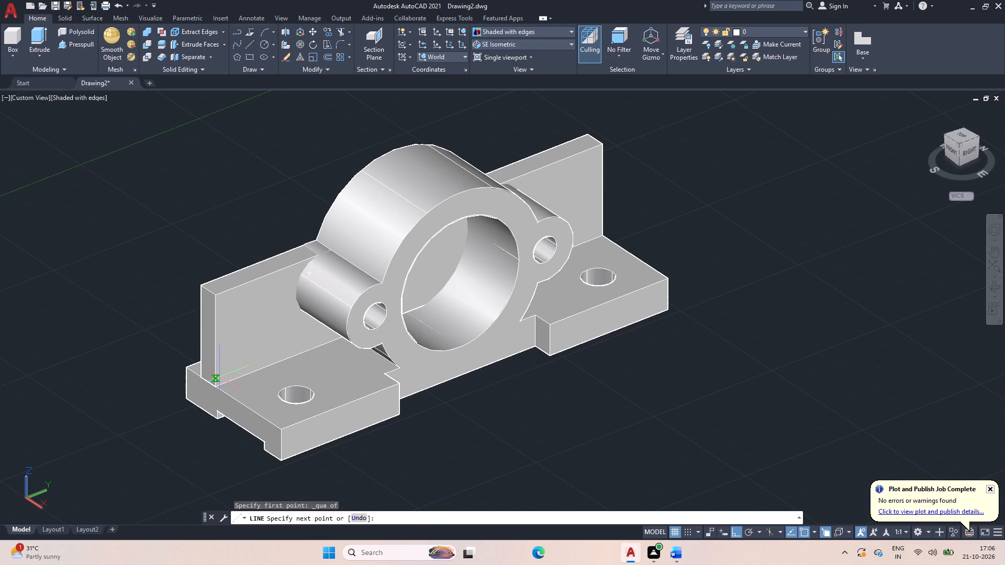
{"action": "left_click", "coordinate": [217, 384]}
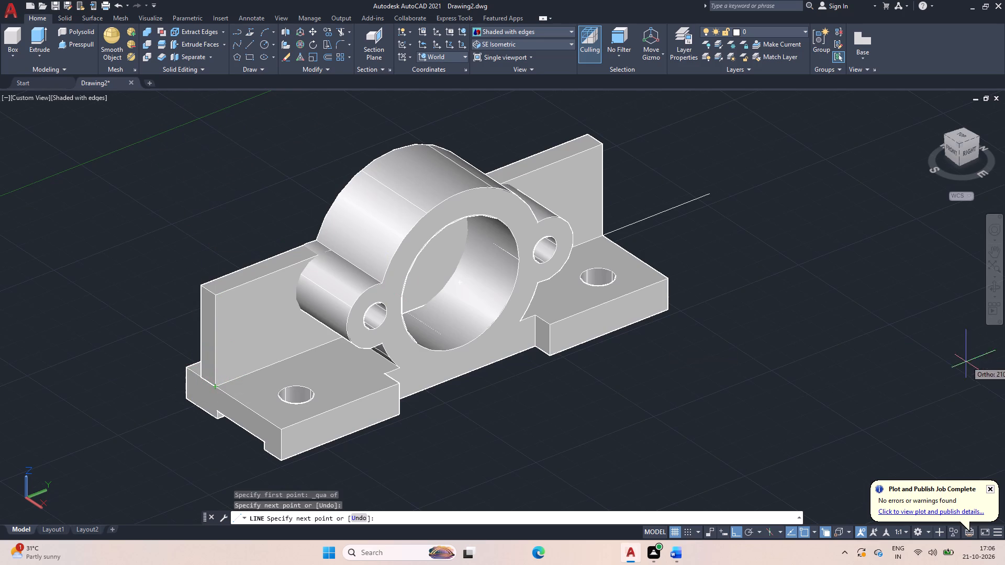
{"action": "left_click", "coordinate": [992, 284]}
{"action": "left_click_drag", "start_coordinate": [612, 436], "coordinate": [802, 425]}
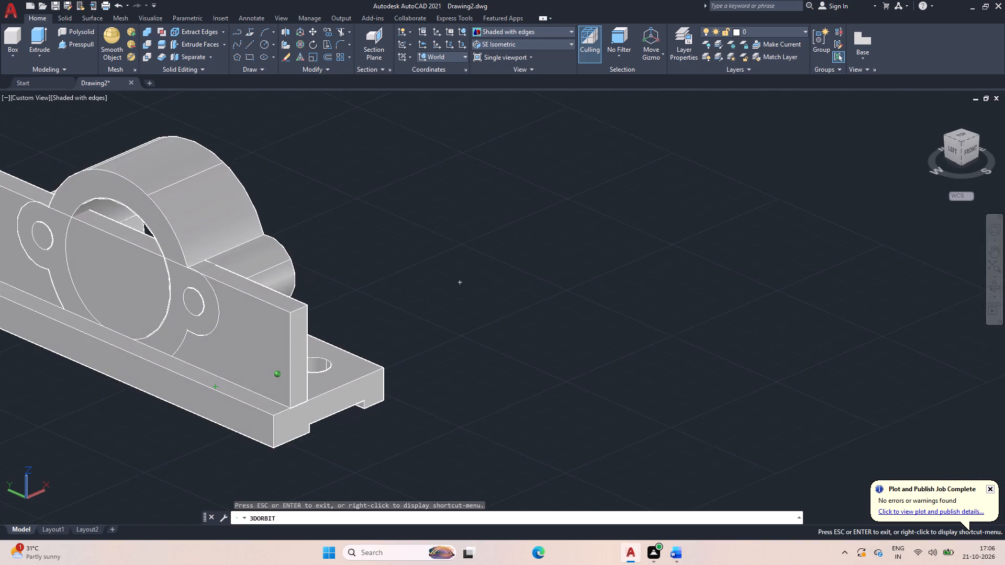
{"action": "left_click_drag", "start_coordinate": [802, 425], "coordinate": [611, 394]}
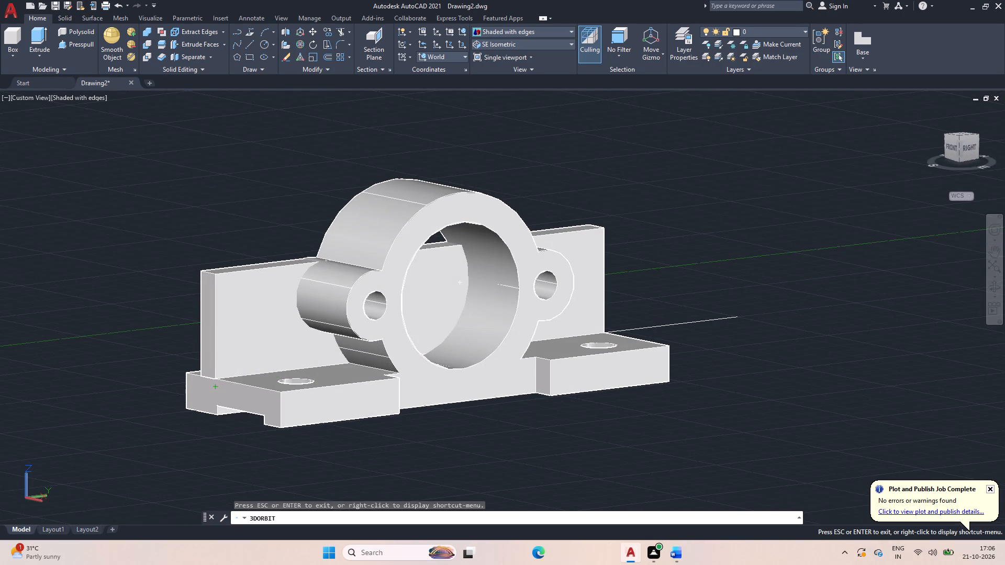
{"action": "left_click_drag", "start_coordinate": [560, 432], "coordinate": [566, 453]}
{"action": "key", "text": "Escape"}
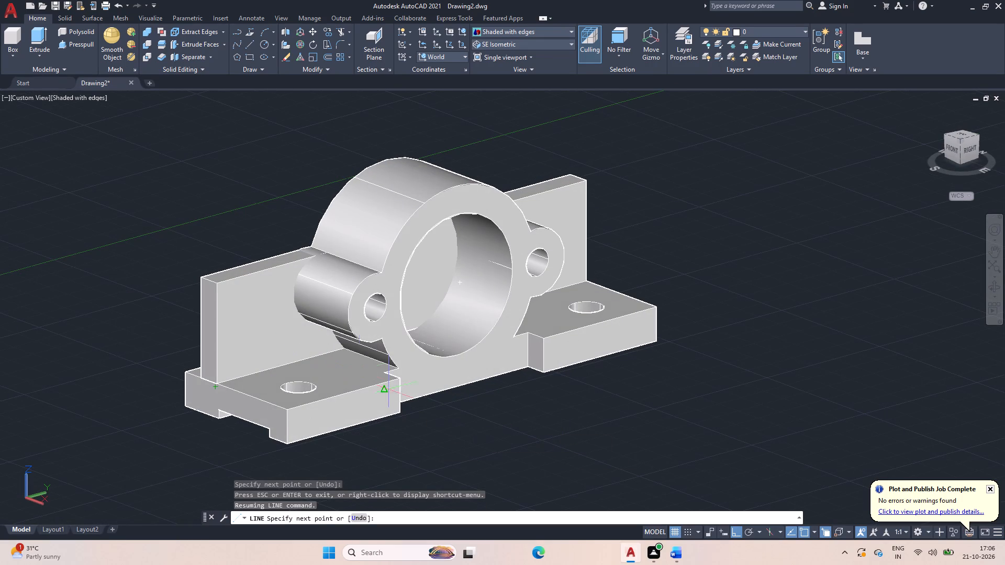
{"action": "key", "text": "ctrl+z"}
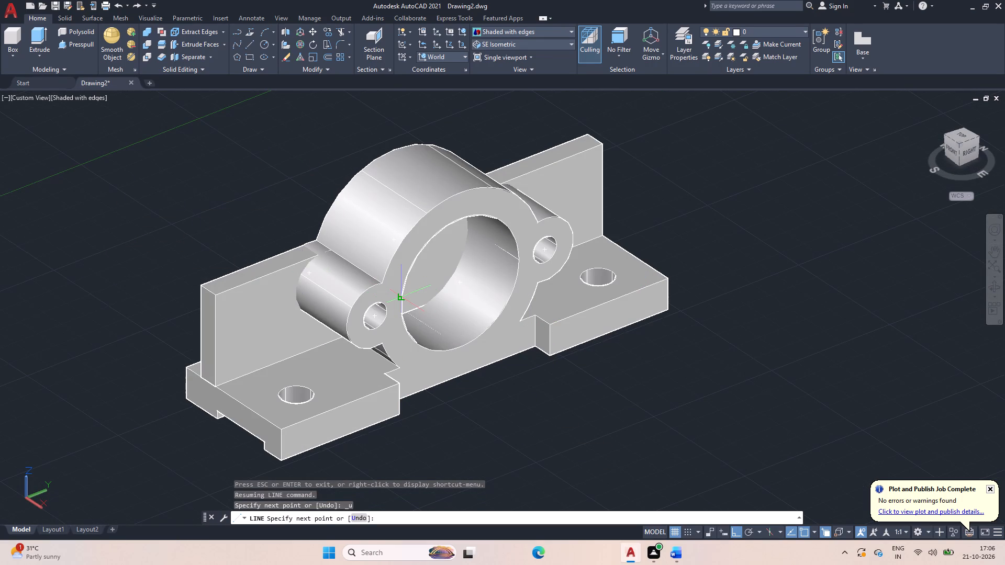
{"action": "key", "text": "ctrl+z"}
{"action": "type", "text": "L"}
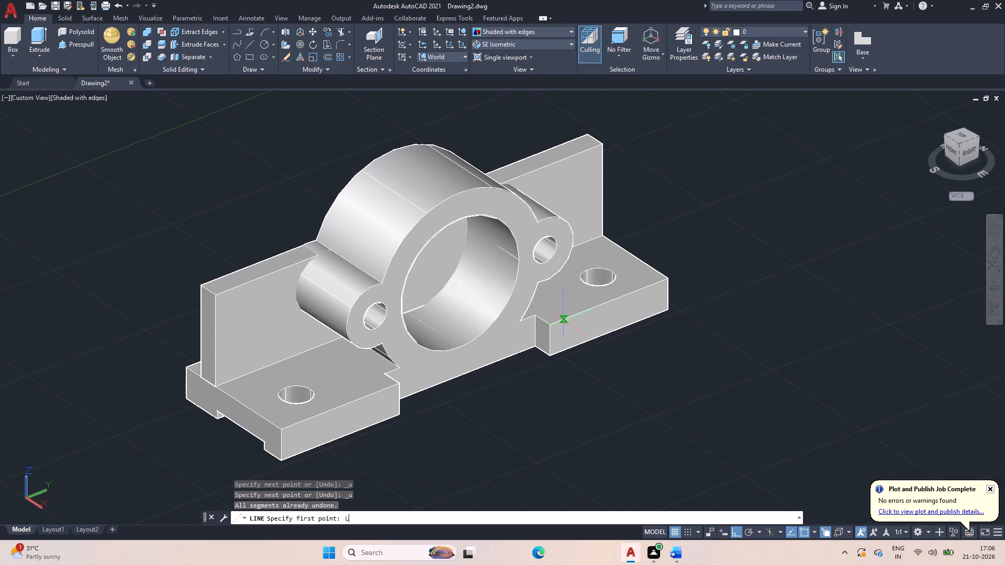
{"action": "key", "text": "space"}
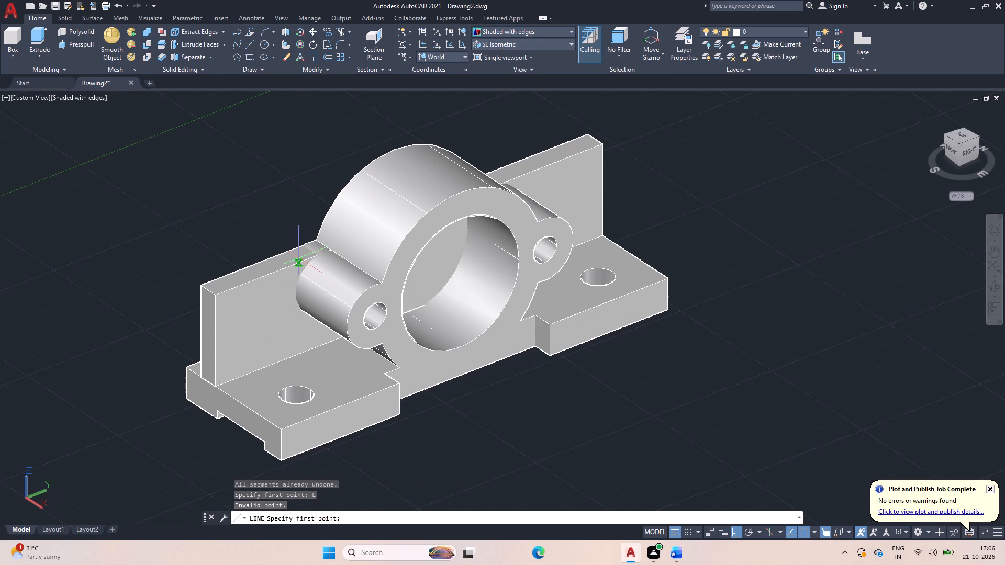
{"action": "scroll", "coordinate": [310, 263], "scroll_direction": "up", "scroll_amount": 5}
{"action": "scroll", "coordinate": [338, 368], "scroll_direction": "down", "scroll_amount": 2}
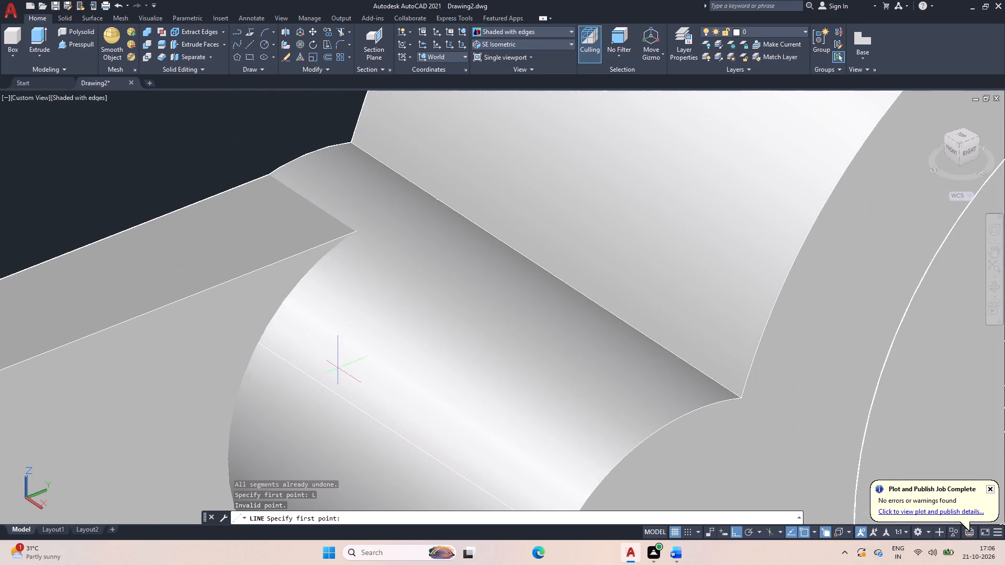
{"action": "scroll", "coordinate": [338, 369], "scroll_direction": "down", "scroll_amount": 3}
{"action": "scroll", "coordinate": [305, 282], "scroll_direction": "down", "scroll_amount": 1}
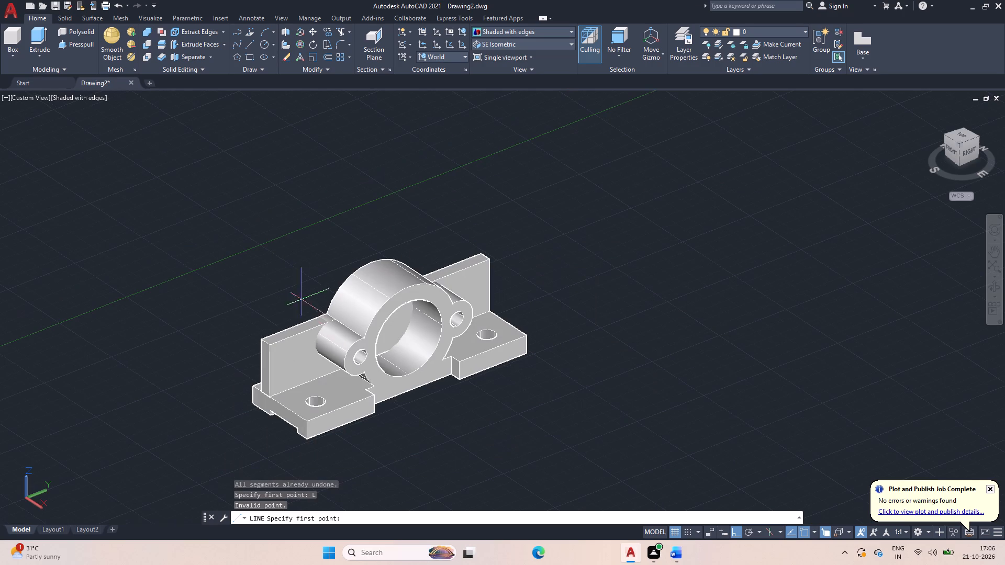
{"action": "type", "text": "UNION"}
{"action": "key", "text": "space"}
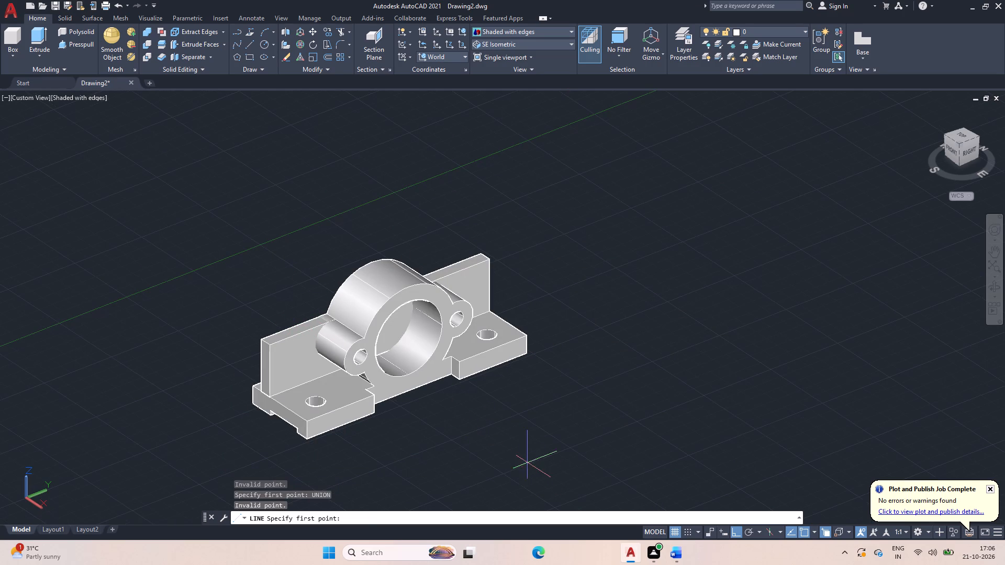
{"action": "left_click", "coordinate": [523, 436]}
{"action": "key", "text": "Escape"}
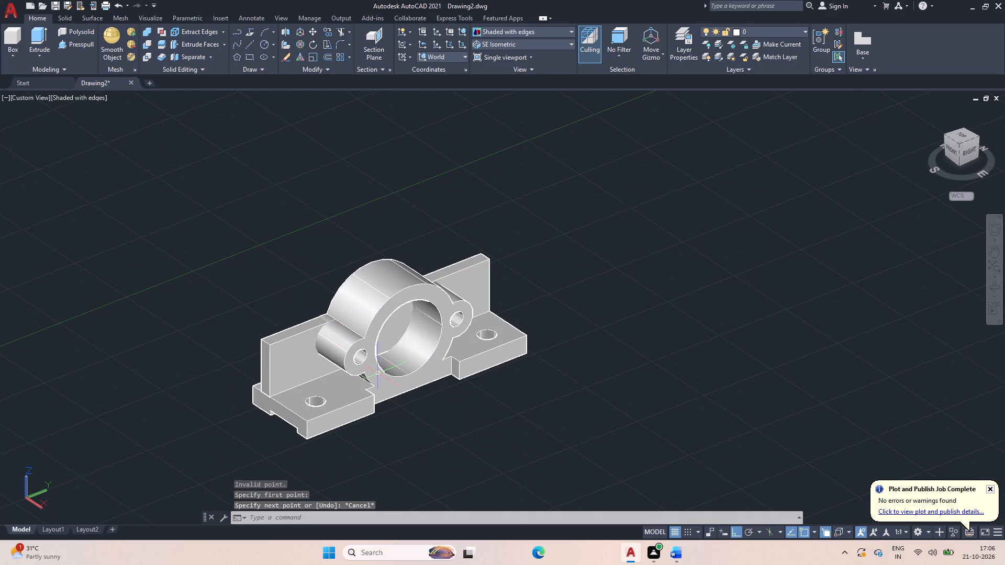
Union the bearing body and the upright box along the base into one solid.
{"action": "type", "text": "UN"}
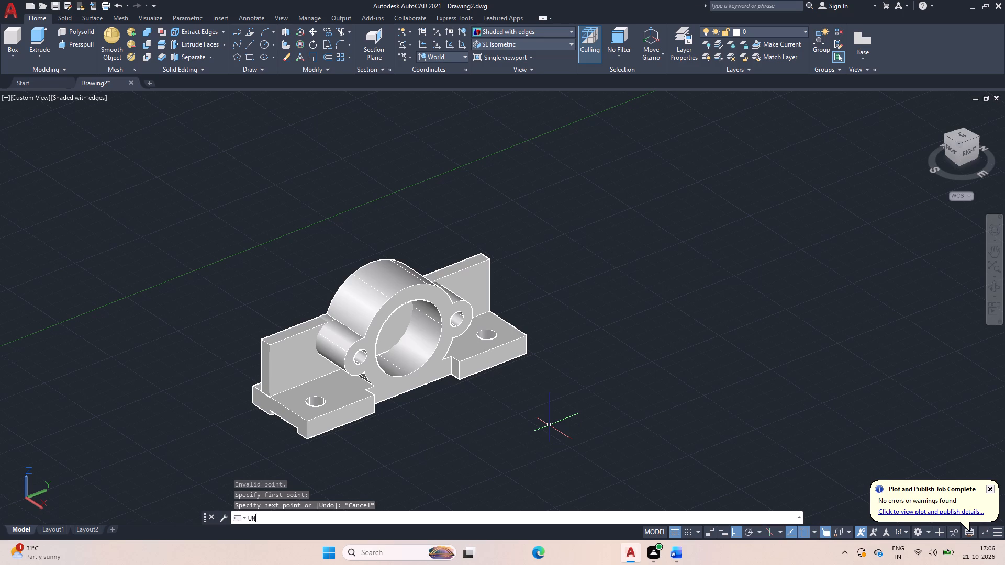
{"action": "key", "text": "i"}
{"action": "key", "text": "o"}
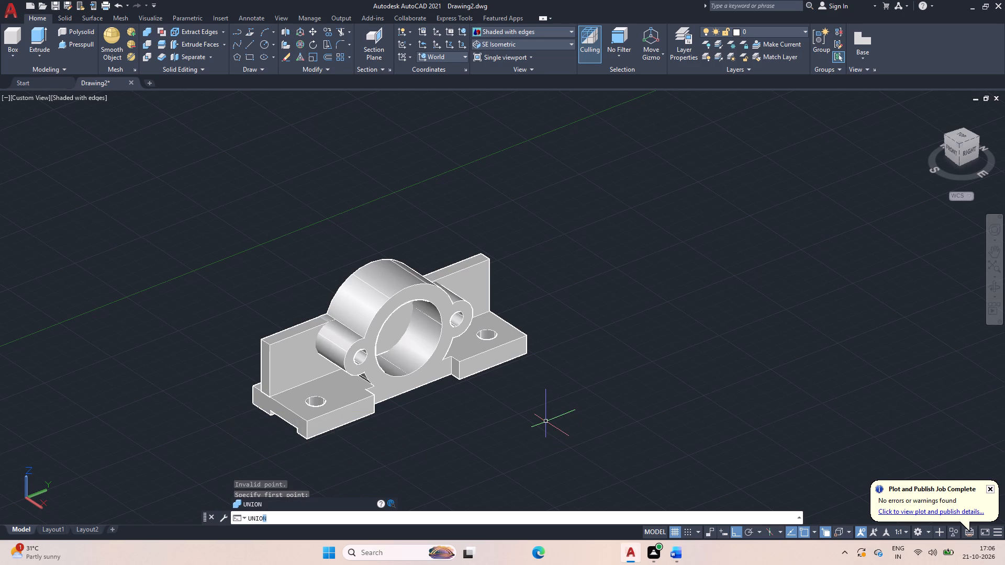
{"action": "type", "text": "N"}
{"action": "key", "text": "space"}
{"action": "left_click", "coordinate": [579, 441]}
{"action": "left_click", "coordinate": [203, 273]}
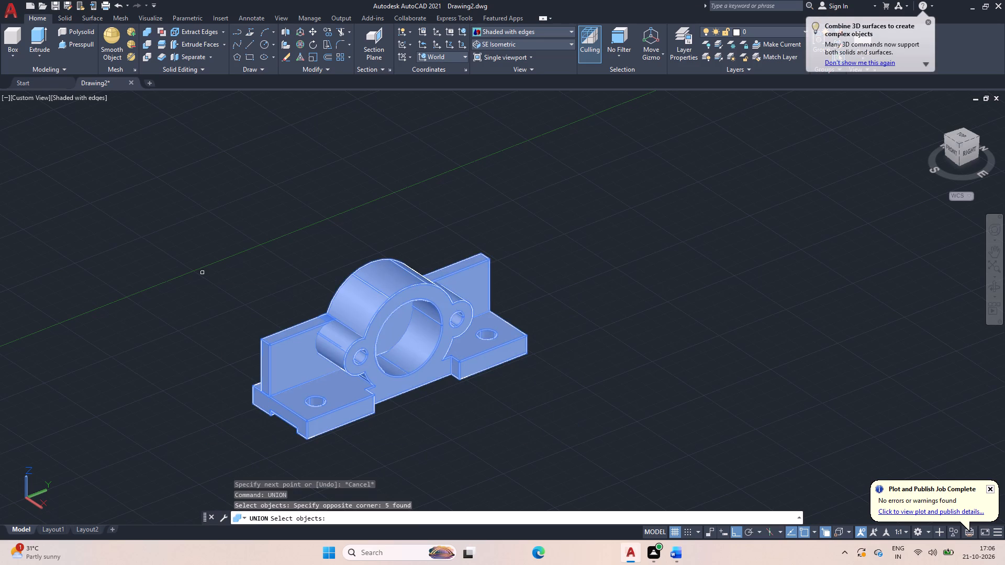
{"action": "key", "text": "space"}
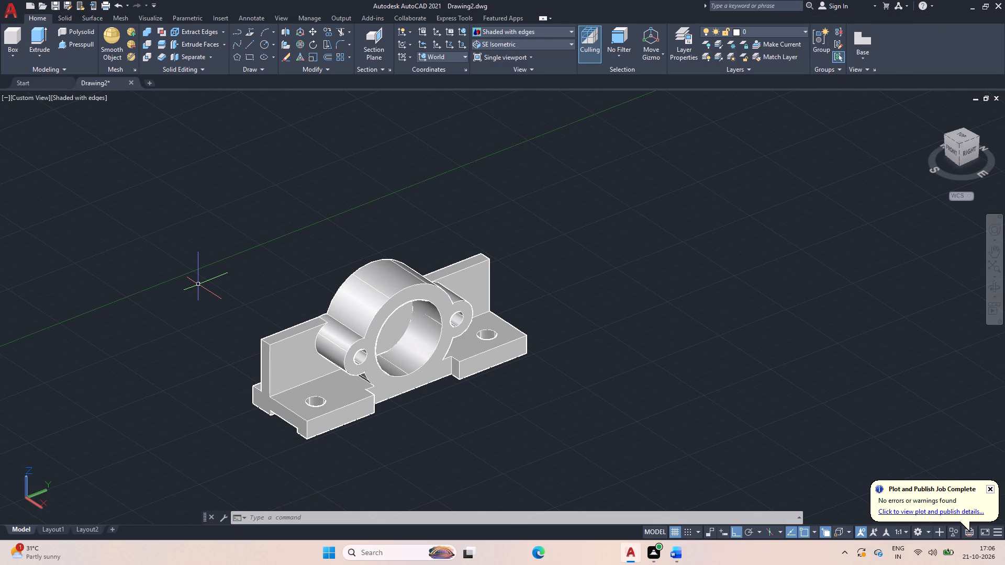
Draw a diagonal line on the upright wall's face from its top edge at the side cylinder to its lower outer corner.
{"action": "type", "text": "L"}
{"action": "key", "text": "space"}
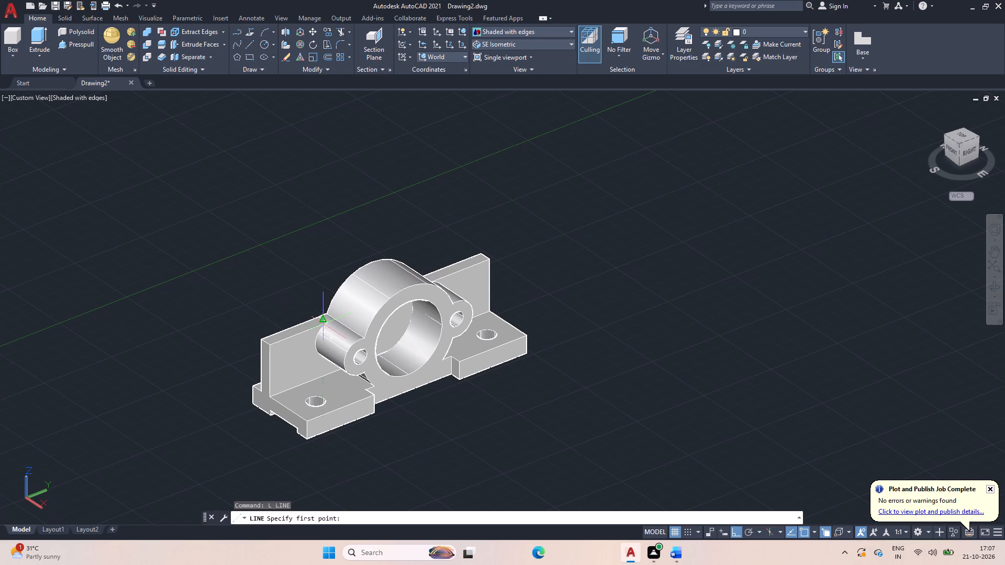
{"action": "scroll", "coordinate": [325, 325], "scroll_direction": "up", "scroll_amount": 4}
{"action": "left_click", "coordinate": [325, 325]}
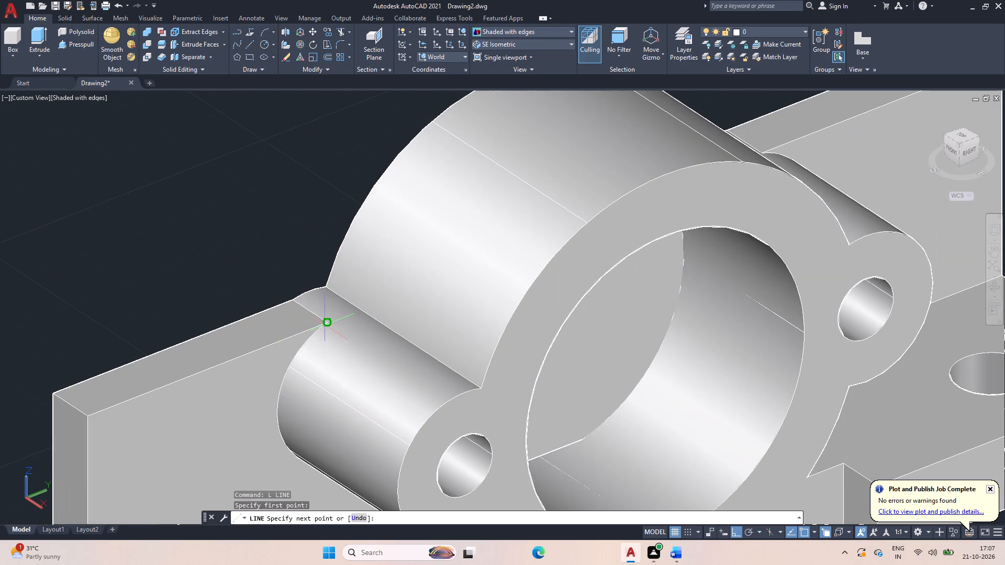
{"action": "scroll", "coordinate": [179, 480], "scroll_direction": "down", "scroll_amount": 2}
{"action": "middle_click_drag", "start_coordinate": [205, 464], "coordinate": [206, 456]}
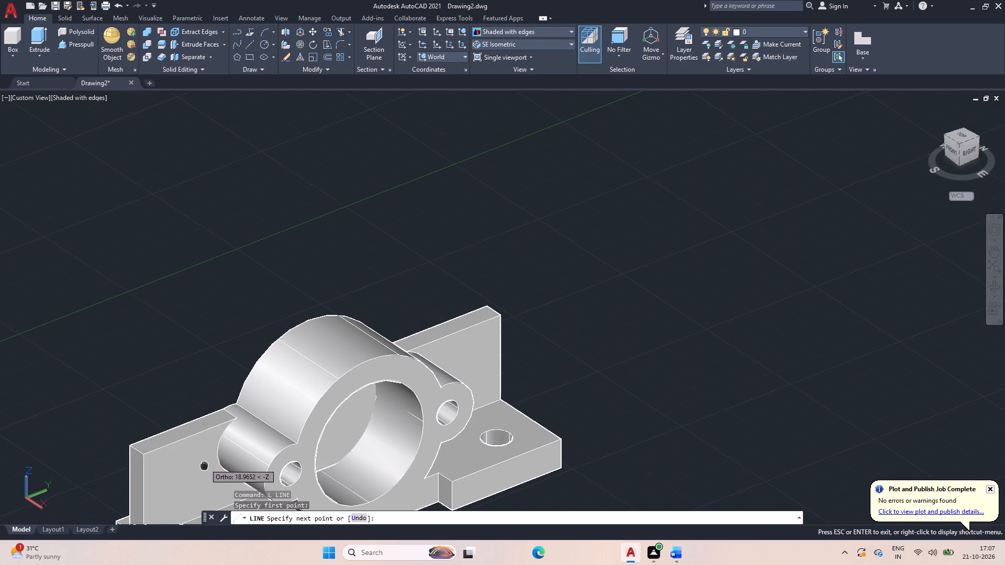
{"action": "middle_click_drag", "start_coordinate": [206, 456], "coordinate": [363, 273]}
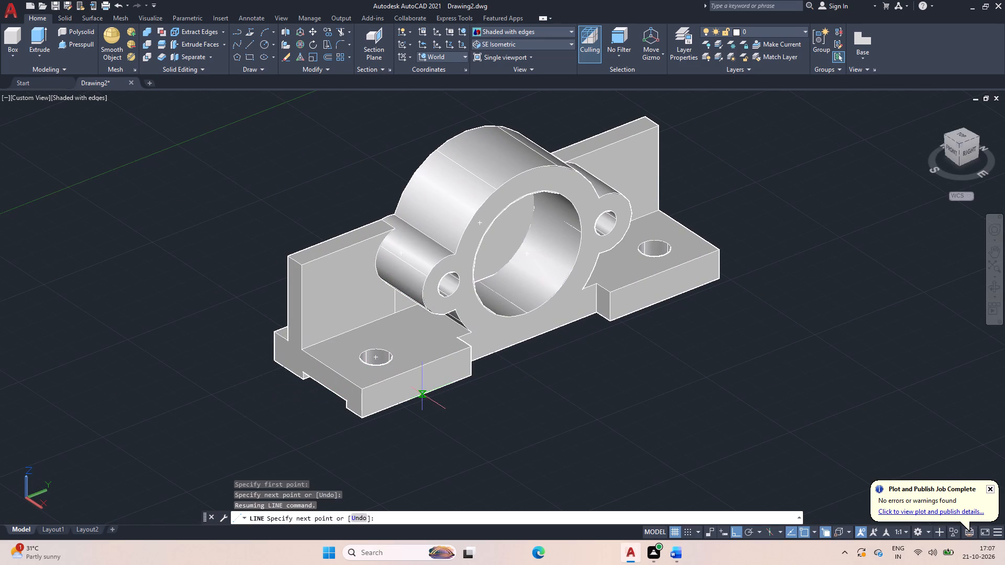
{"action": "left_click", "coordinate": [303, 347]}
{"action": "key", "text": "Escape"}
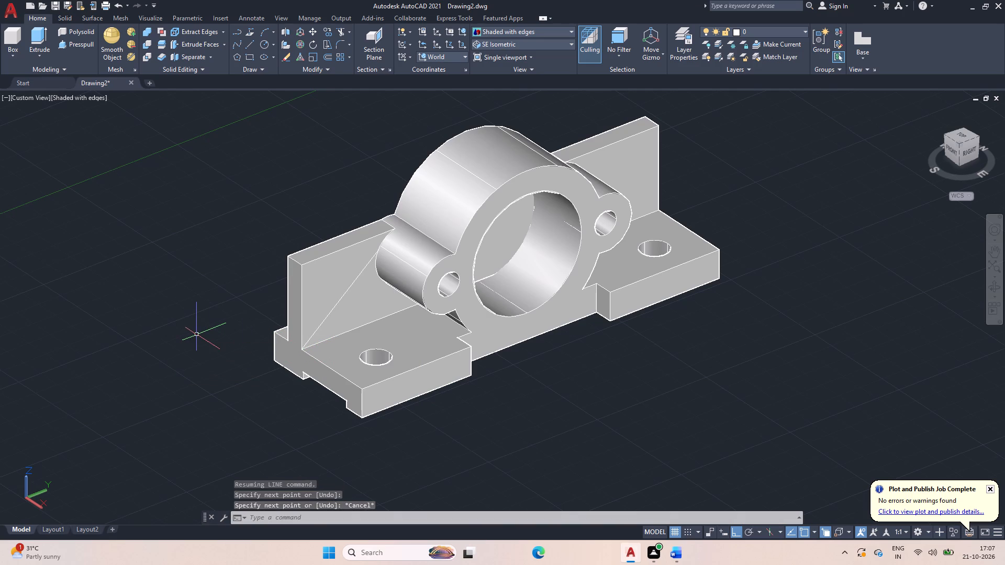
Presspull the triangular area above the diagonal line back through the wall's full thickness, cutting that end into a sloped rib.
{"action": "left_click", "coordinate": [69, 41]}
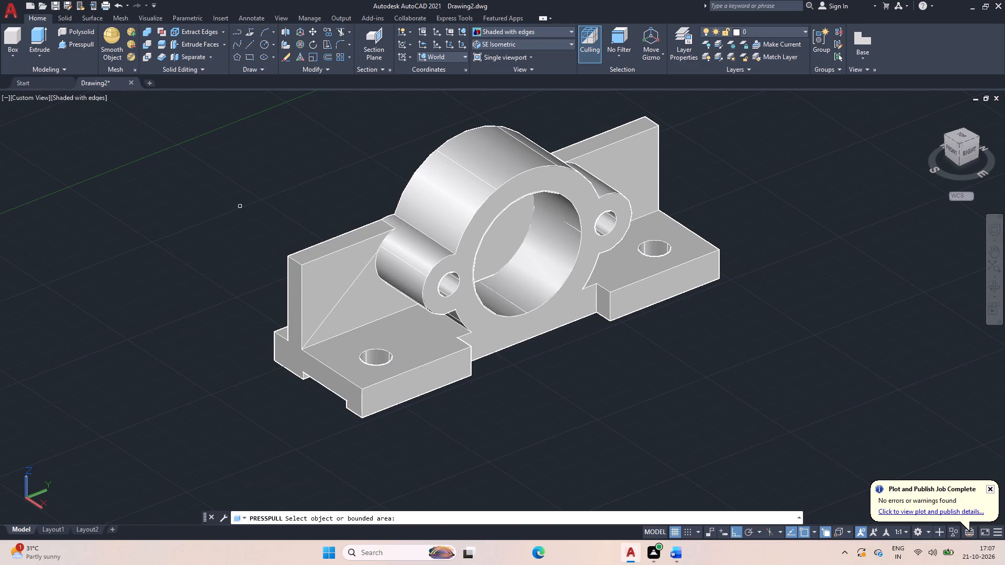
{"action": "left_click", "coordinate": [310, 290]}
{"action": "left_click", "coordinate": [109, 175]}
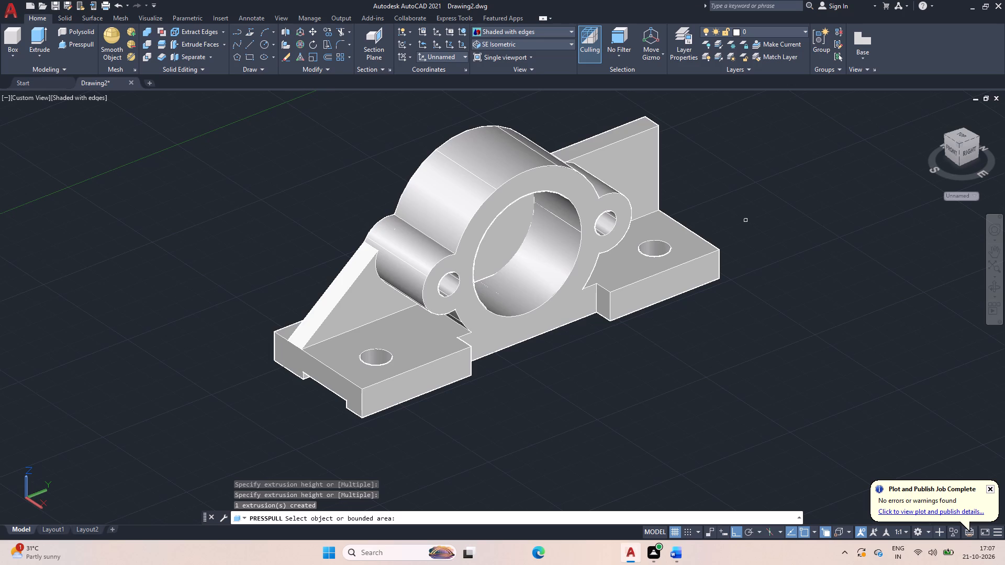
{"action": "key", "text": "Escape"}
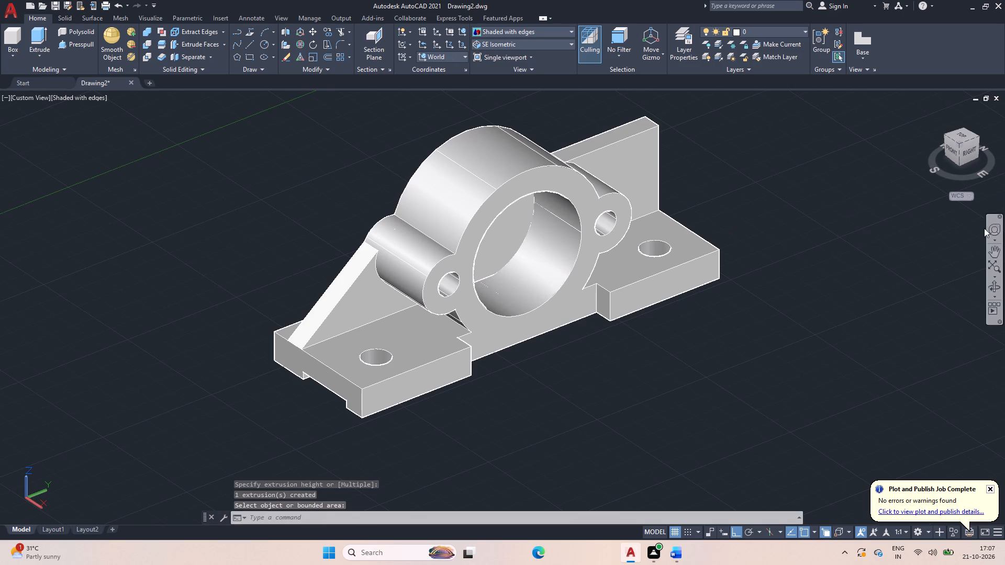
Draw a diagonal line on the upright wall's uncut end, from its top edge at the side cylinder to its lower outer corner.
{"action": "left_click", "coordinate": [996, 287]}
{"action": "left_click_drag", "start_coordinate": [932, 296], "coordinate": [862, 277]}
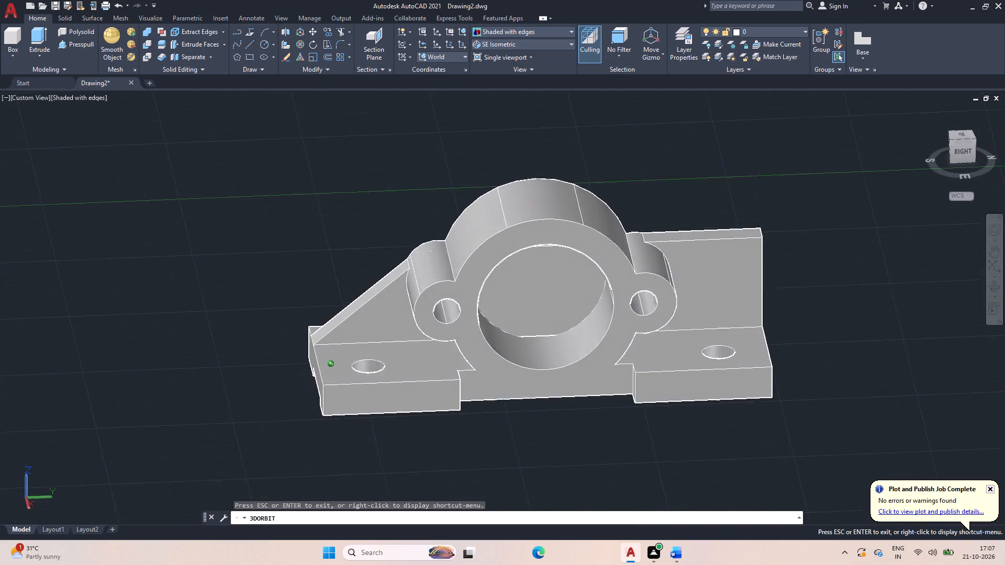
{"action": "left_click_drag", "start_coordinate": [862, 277], "coordinate": [824, 256]}
{"action": "key", "text": "Escape"}
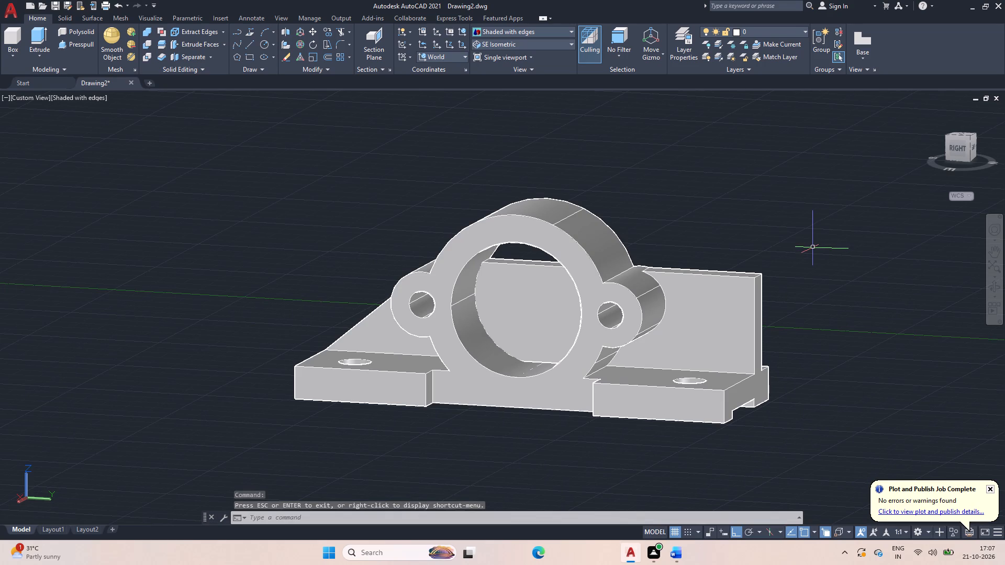
{"action": "type", "text": "L"}
{"action": "key", "text": "space"}
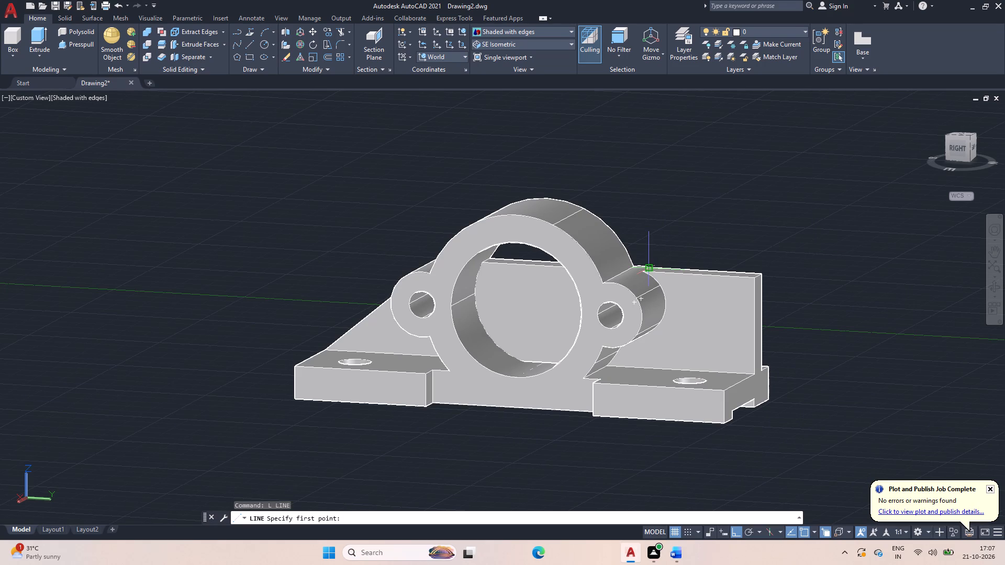
{"action": "scroll", "coordinate": [643, 273], "scroll_direction": "up", "scroll_amount": 5}
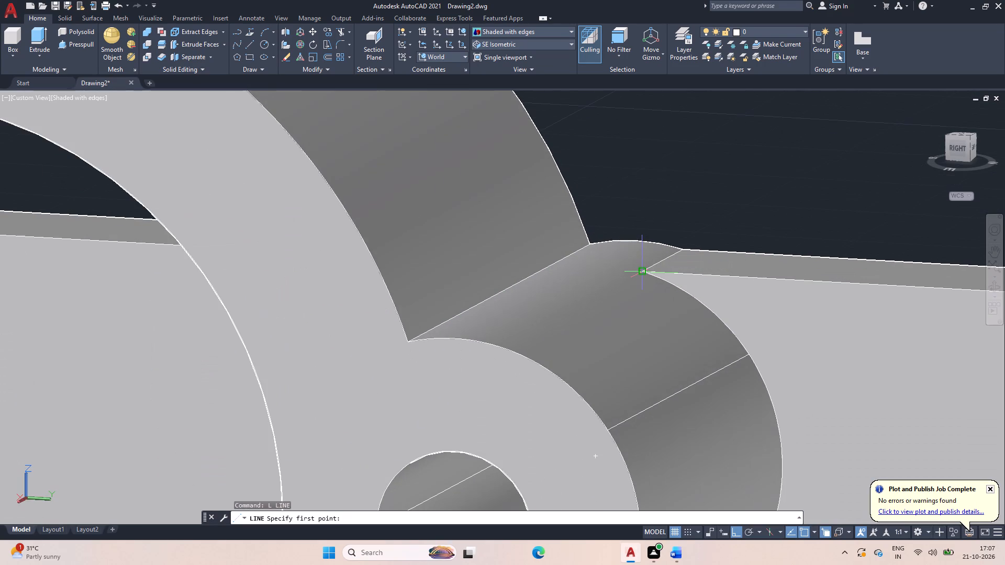
{"action": "left_click", "coordinate": [644, 273]}
{"action": "scroll", "coordinate": [731, 344], "scroll_direction": "down", "scroll_amount": 6}
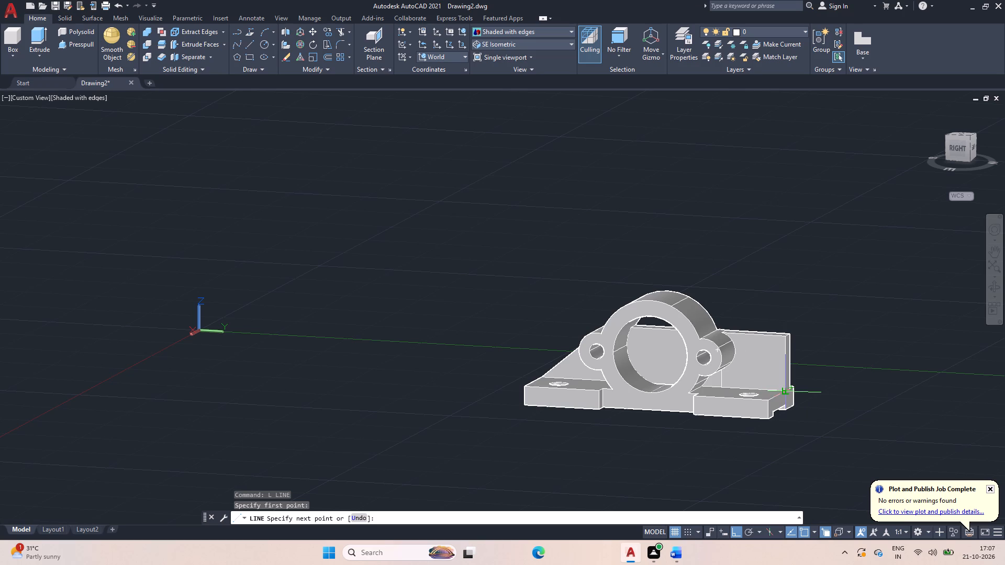
{"action": "left_click", "coordinate": [785, 388]}
{"action": "key", "text": "Escape"}
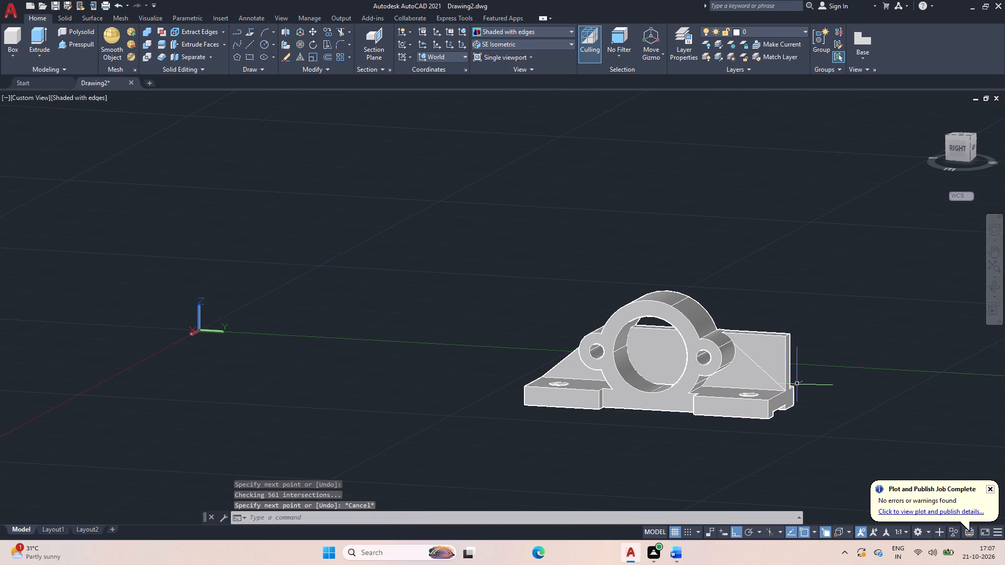
Presspull the triangular area above the new diagonal back through the wall's full thickness, cutting this end into a matching sloped rib.
{"action": "left_click", "coordinate": [74, 44]}
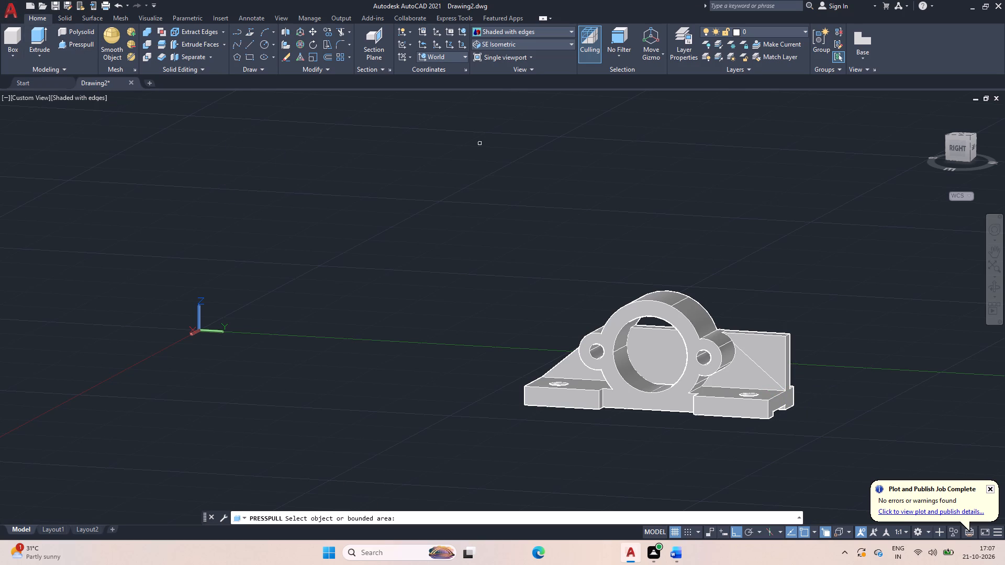
{"action": "left_click", "coordinate": [765, 355]}
{"action": "left_click", "coordinate": [819, 314]}
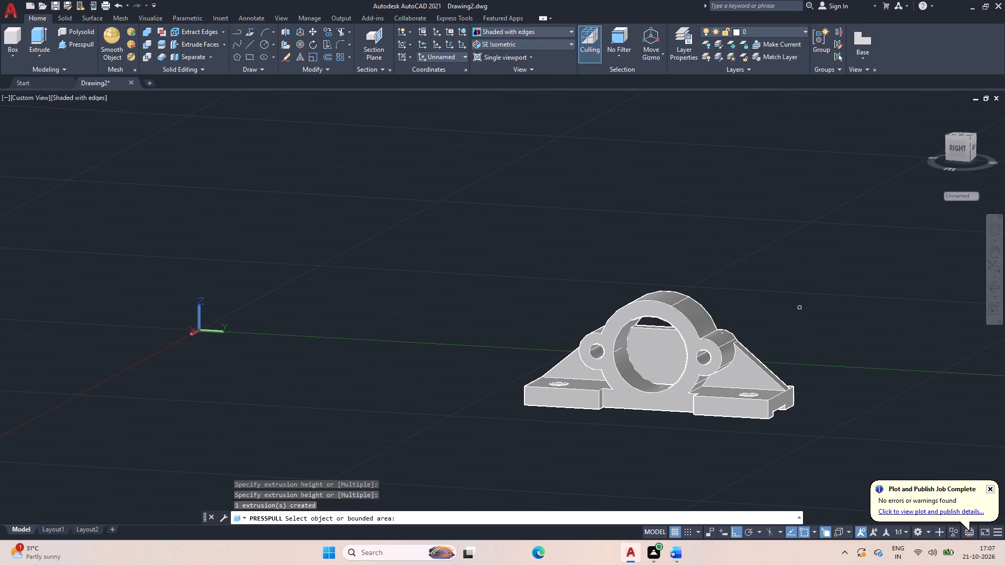
{"action": "key", "text": "Escape"}
{"action": "key", "text": "Escape"}
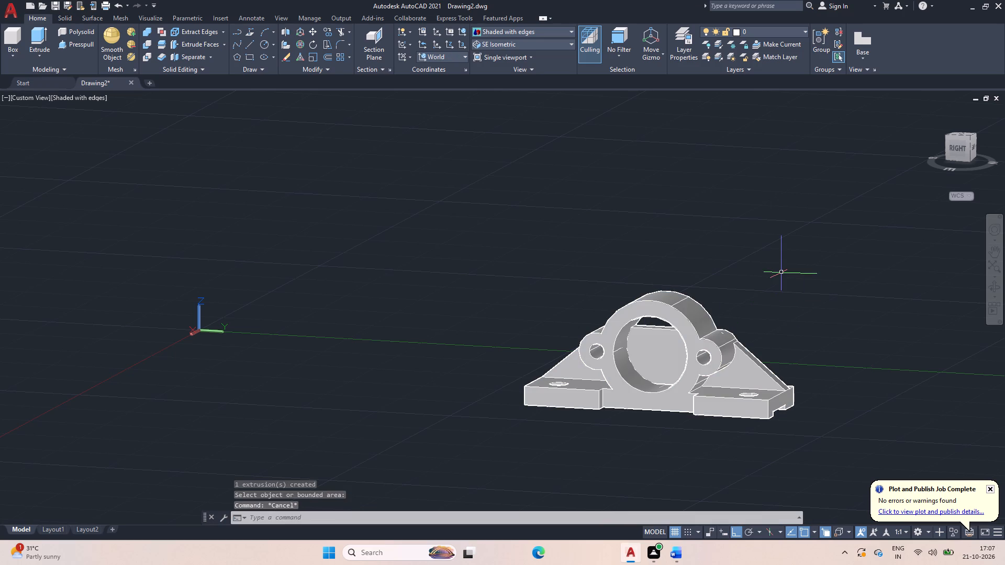
Presspull the wall area inside the large central bore back through the wall to open the bore fully.
{"action": "key", "text": "space"}
{"action": "left_click", "coordinate": [640, 363]}
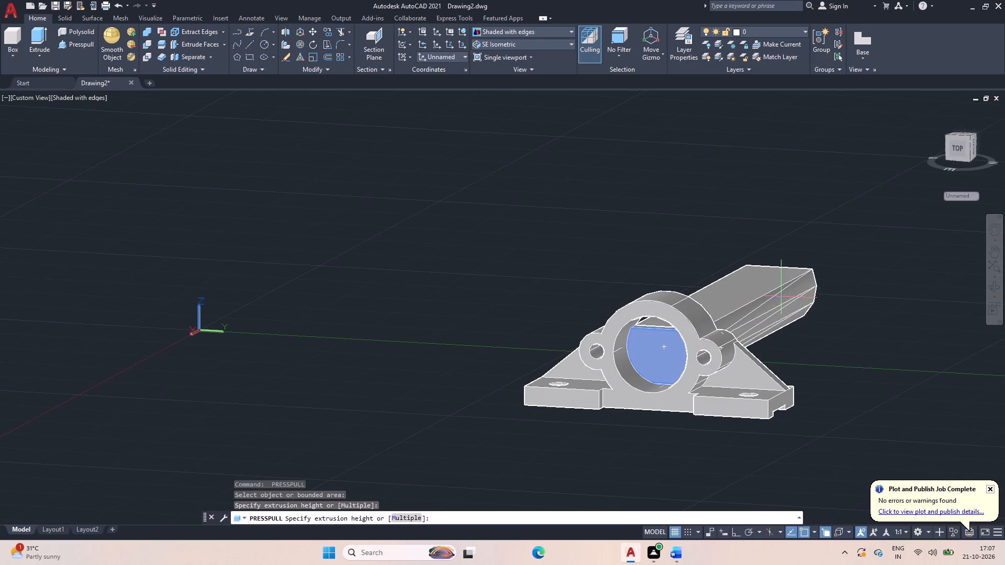
{"action": "left_click", "coordinate": [799, 282]}
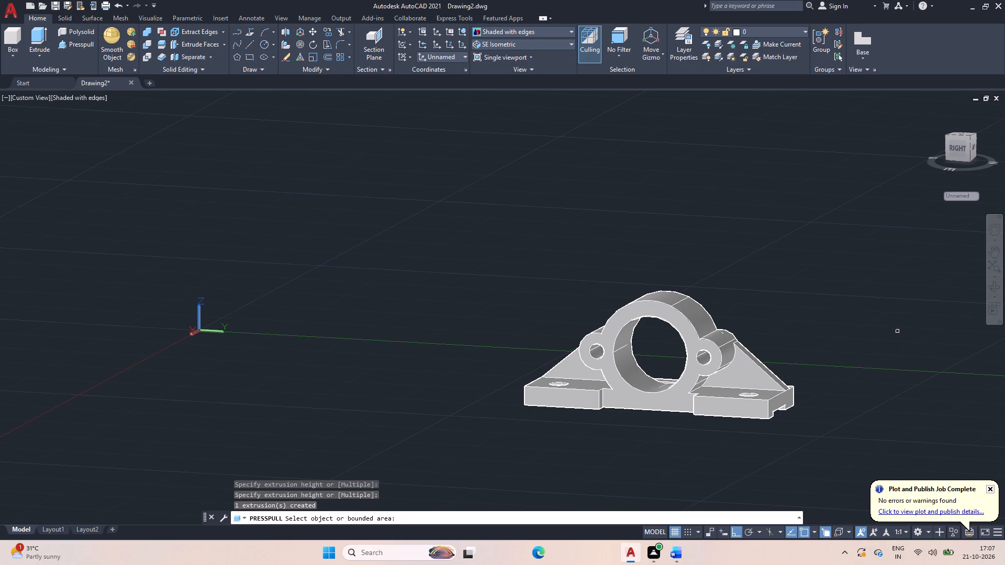
{"action": "key", "text": "Escape"}
Examine the part from the back and front, checking the sloped ribs and whether each bore passes through the wall.
{"action": "left_click", "coordinate": [991, 289]}
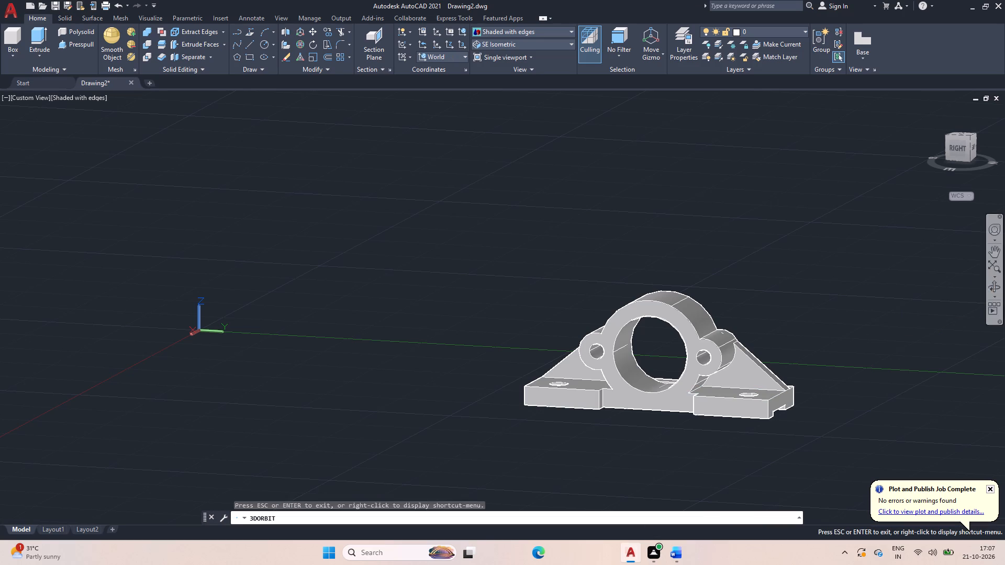
{"action": "left_click_drag", "start_coordinate": [862, 353], "coordinate": [949, 428]}
{"action": "left_click_drag", "start_coordinate": [762, 422], "coordinate": [929, 370]}
{"action": "left_click_drag", "start_coordinate": [698, 424], "coordinate": [798, 415]}
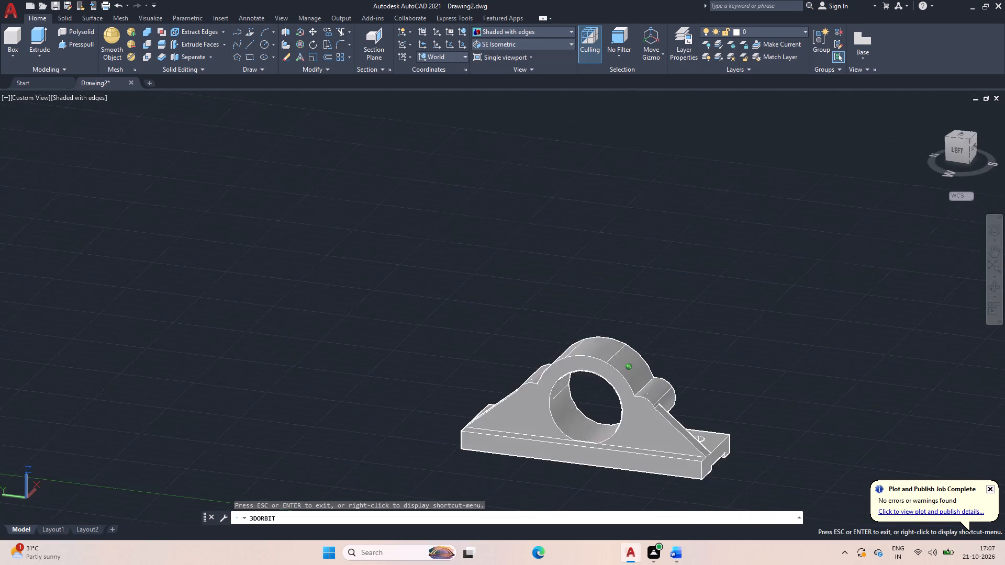
{"action": "left_click_drag", "start_coordinate": [798, 415], "coordinate": [814, 374]}
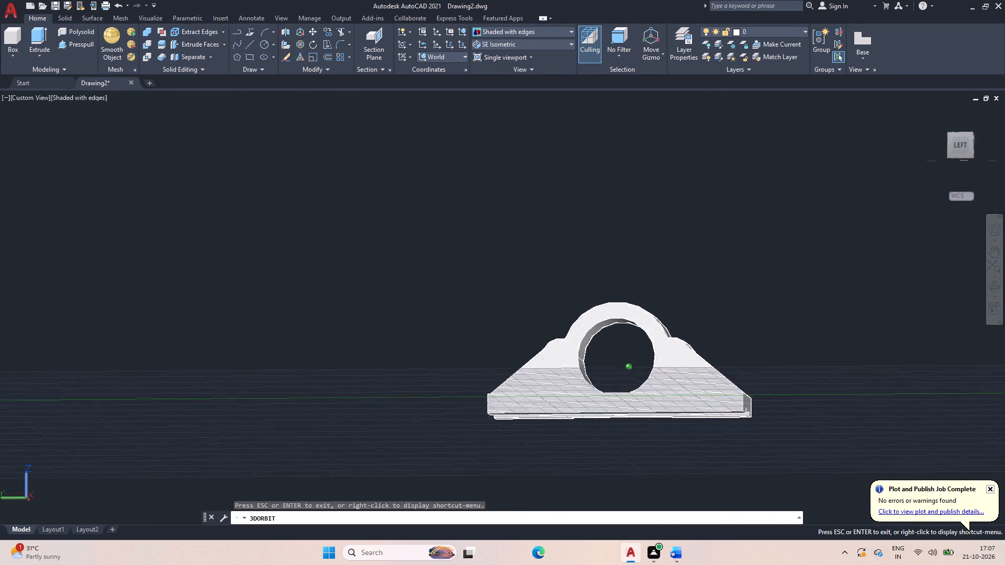
{"action": "left_click_drag", "start_coordinate": [814, 374], "coordinate": [841, 387]}
{"action": "left_click_drag", "start_coordinate": [846, 387], "coordinate": [841, 406]}
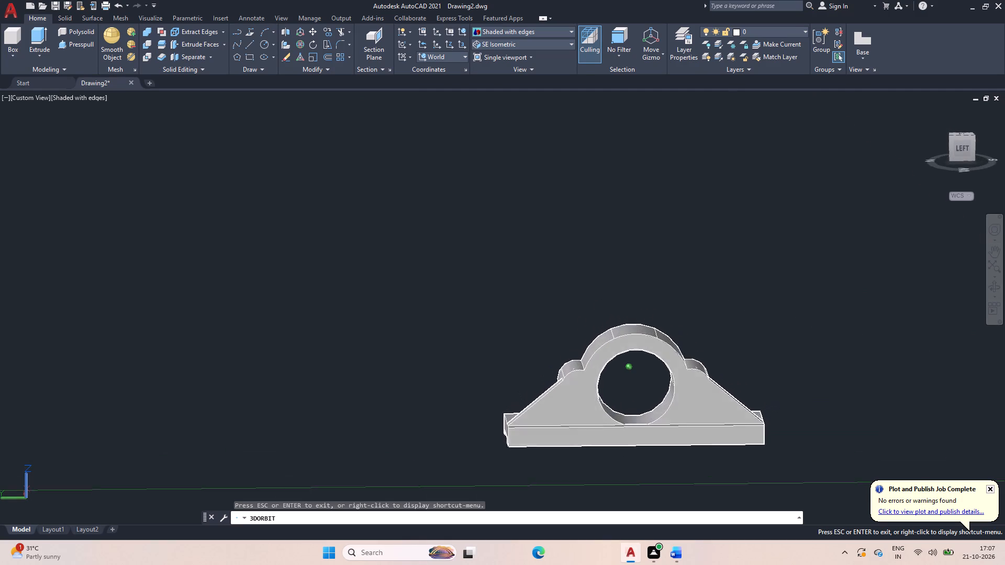
{"action": "left_click_drag", "start_coordinate": [841, 406], "coordinate": [764, 433]}
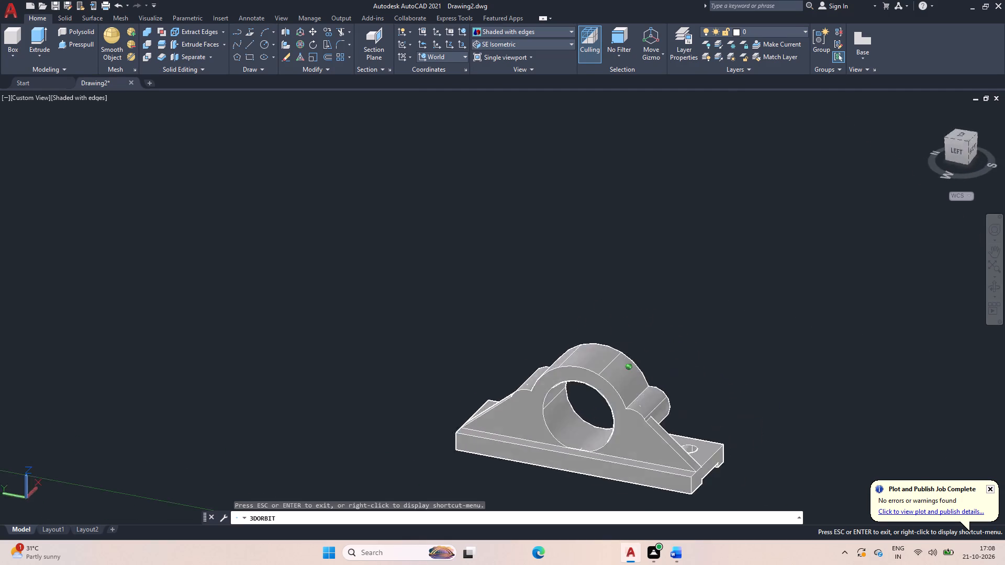
{"action": "left_click_drag", "start_coordinate": [764, 433], "coordinate": [521, 424]}
{"action": "left_click_drag", "start_coordinate": [615, 401], "coordinate": [571, 386]}
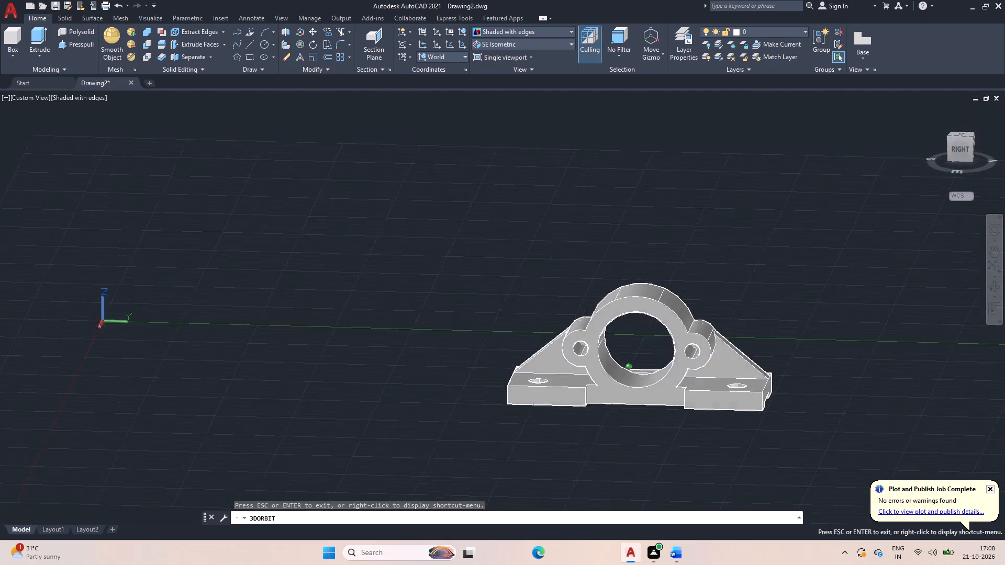
{"action": "left_click_drag", "start_coordinate": [571, 386], "coordinate": [587, 367]}
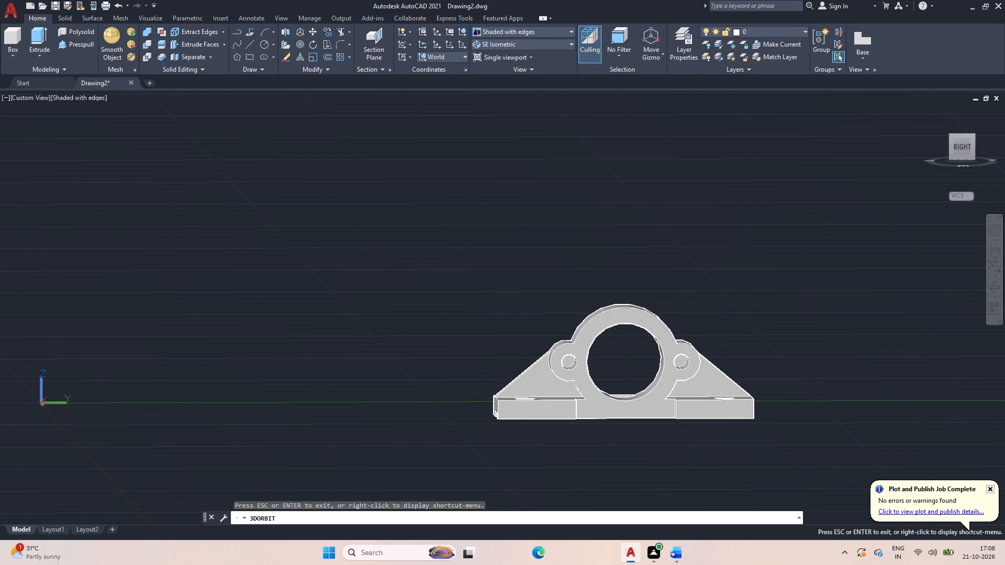
{"action": "key", "text": "Escape"}
Presspull the wall areas inside both small side-cylinder bores back through the wall, making them through holes.
{"action": "left_click", "coordinate": [87, 40]}
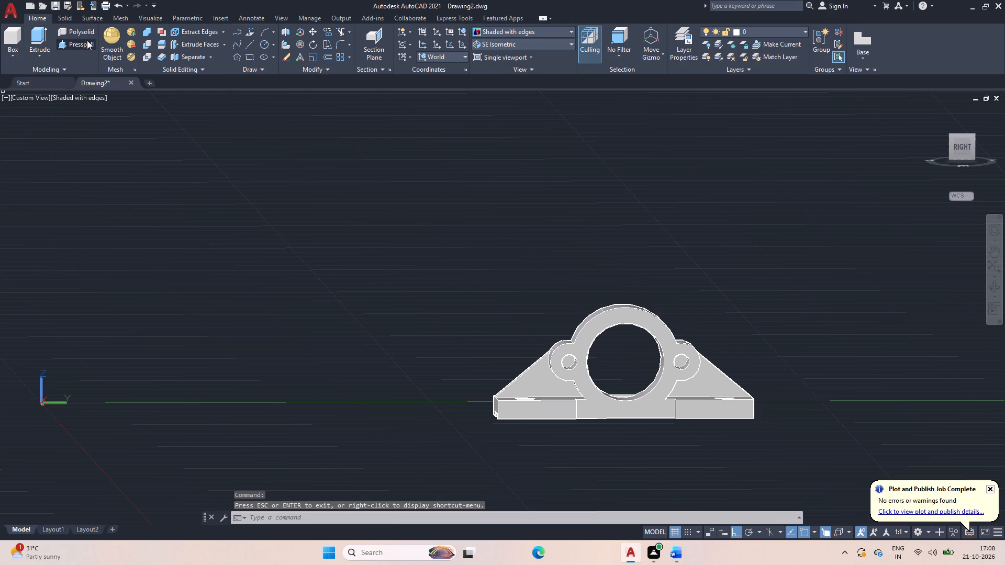
{"action": "scroll", "coordinate": [569, 349], "scroll_direction": "up", "scroll_amount": 4}
{"action": "left_click", "coordinate": [573, 404]}
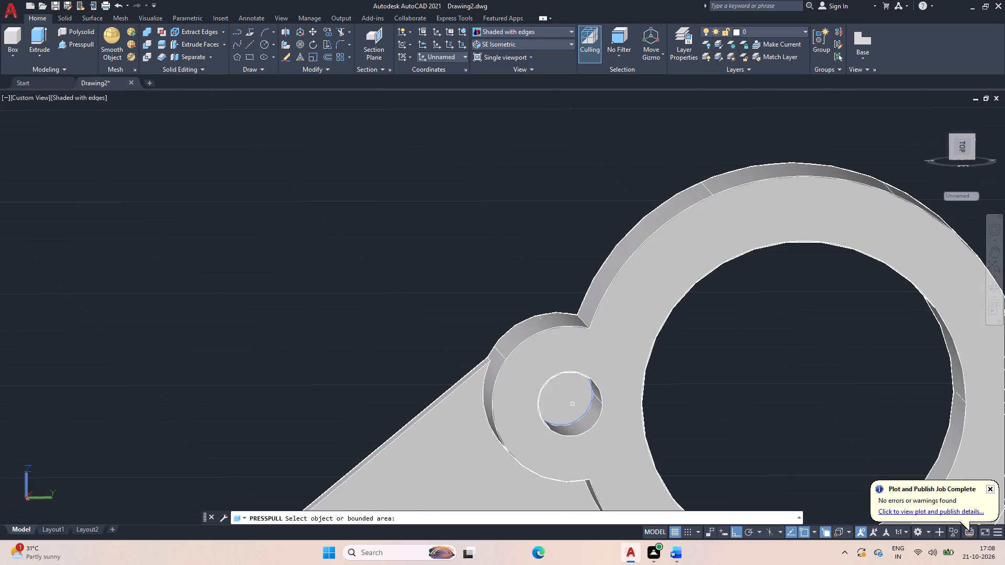
{"action": "left_click", "coordinate": [460, 296]}
{"action": "middle_click_drag", "start_coordinate": [890, 366], "coordinate": [790, 354]}
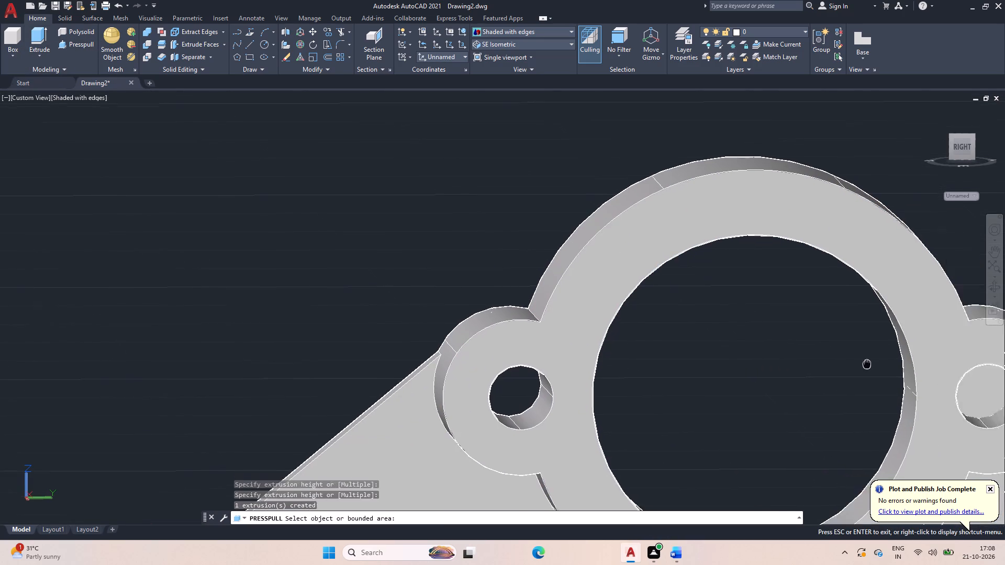
{"action": "middle_click_drag", "start_coordinate": [790, 354], "coordinate": [527, 373]}
{"action": "left_click", "coordinate": [664, 411]}
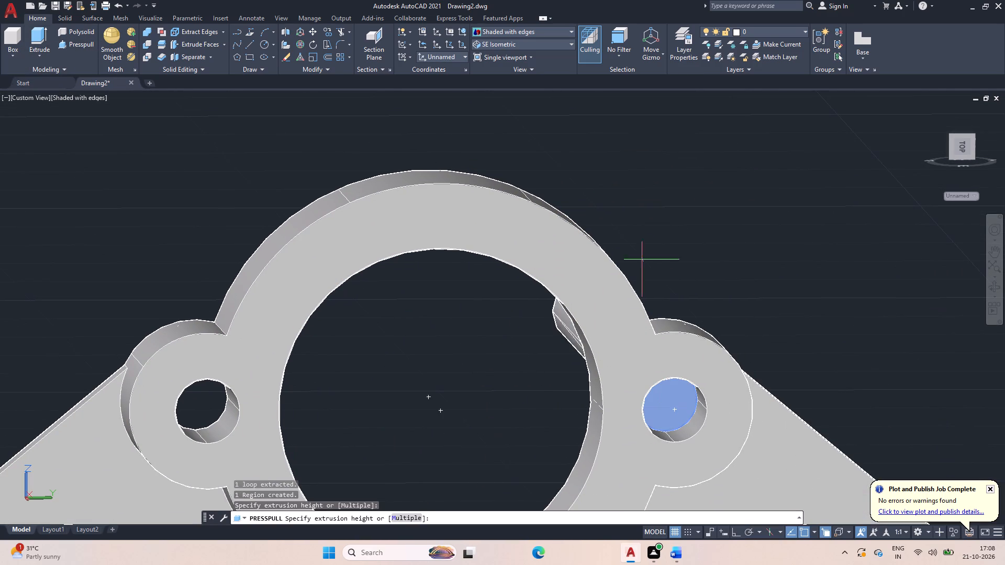
{"action": "left_click", "coordinate": [649, 209]}
{"action": "key", "text": "Escape"}
{"action": "scroll", "coordinate": [781, 292], "scroll_direction": "down", "scroll_amount": 3}
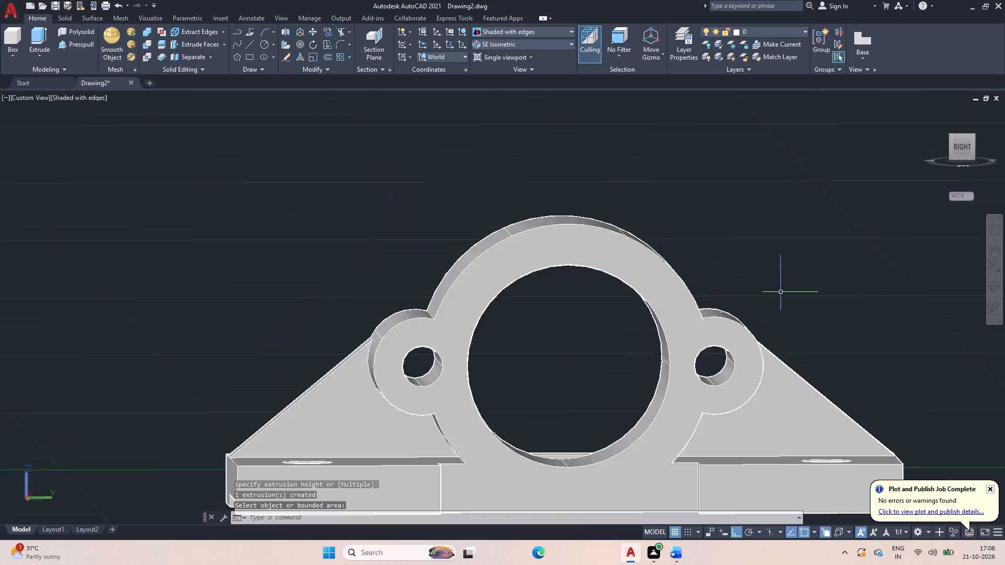
{"action": "middle_click_drag", "start_coordinate": [800, 359], "coordinate": [697, 377]}
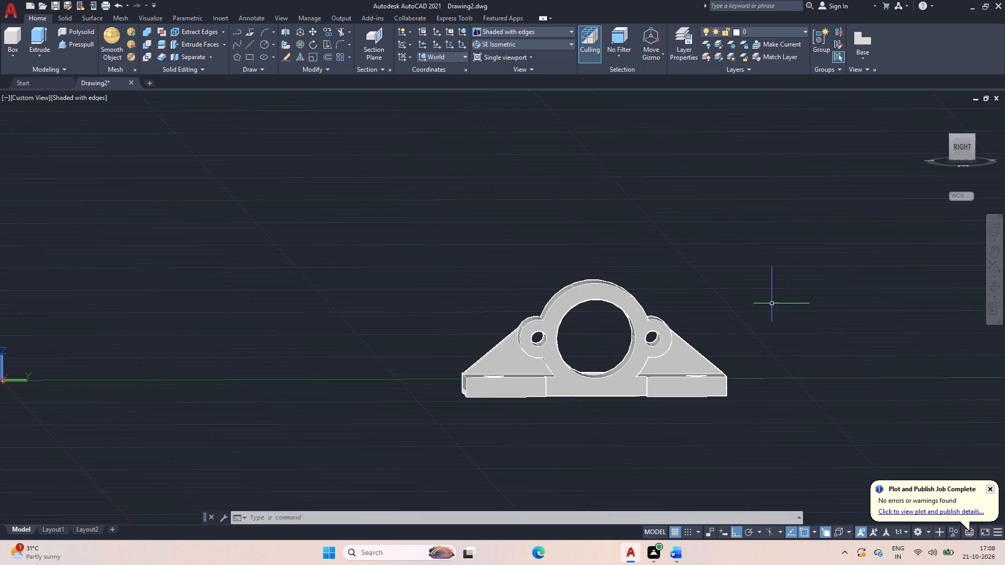
Save the drawing in Documents under the file name 6 3 3DM.
{"action": "key", "text": "ctrl+s"}
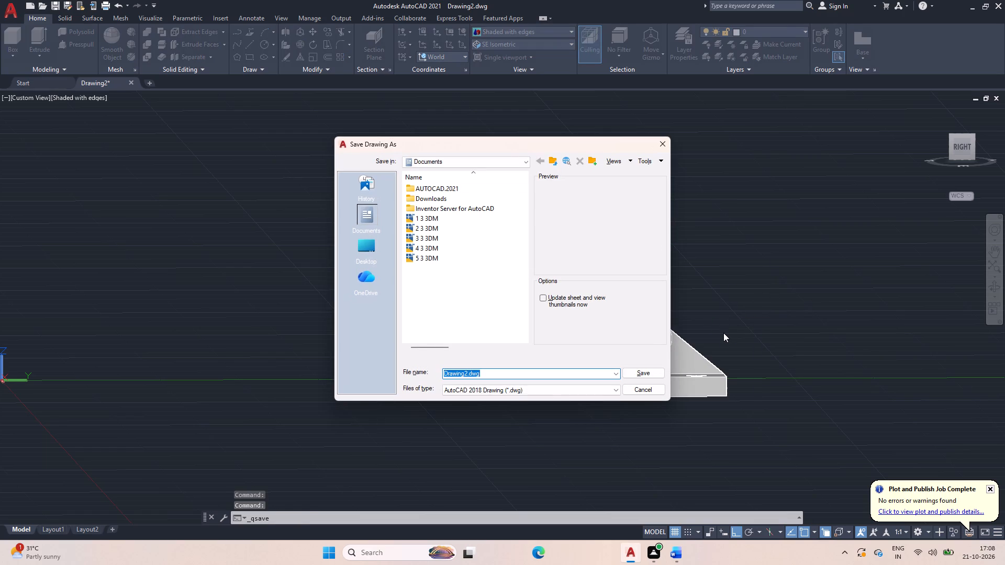
{"action": "type", "text": "6 3 3"}
{"action": "type", "text": "DM"}
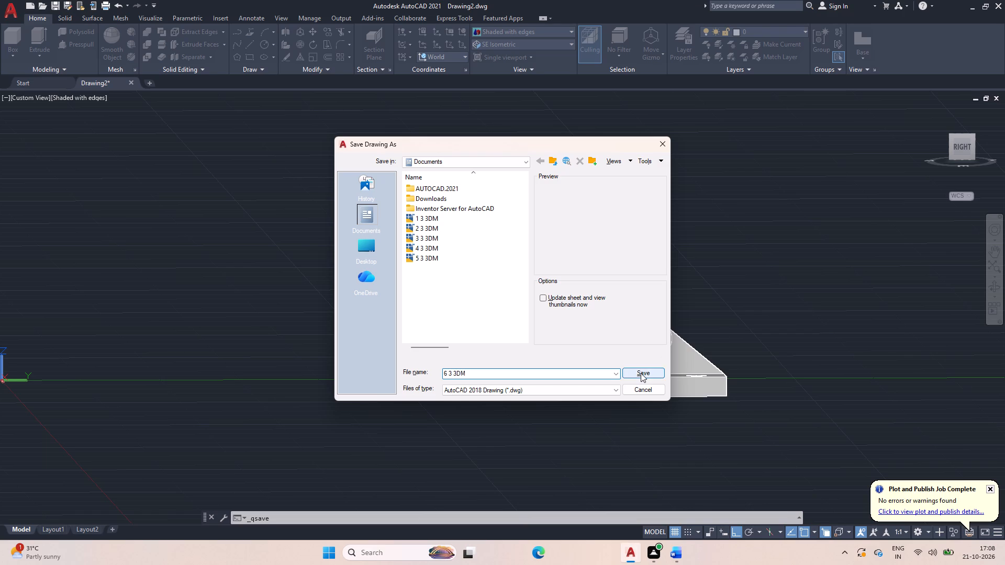
{"action": "left_click", "coordinate": [641, 373]}
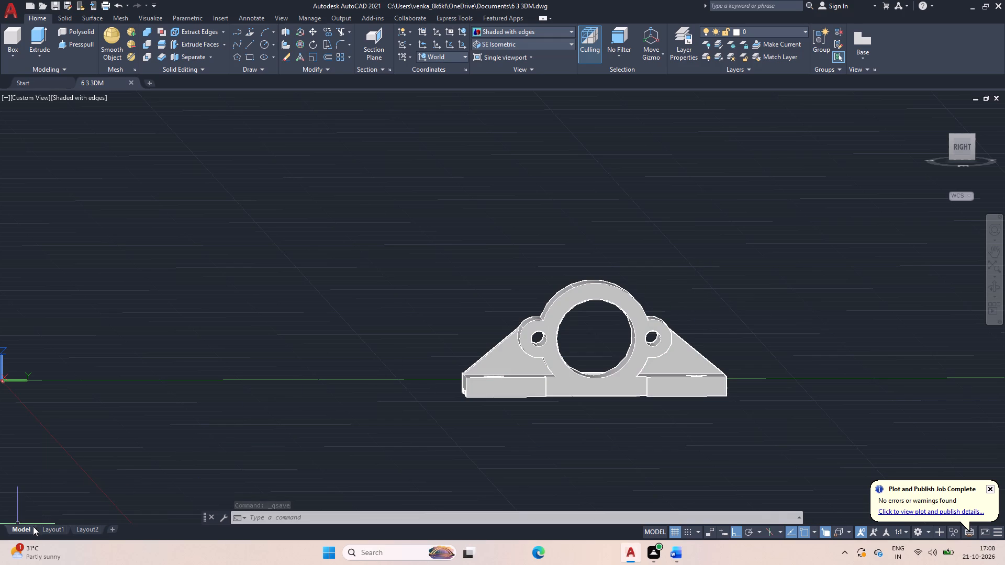
Delete the default viewport from Layout1, leaving the sheet empty.
{"action": "left_click", "coordinate": [47, 526]}
{"action": "left_click", "coordinate": [331, 421]}
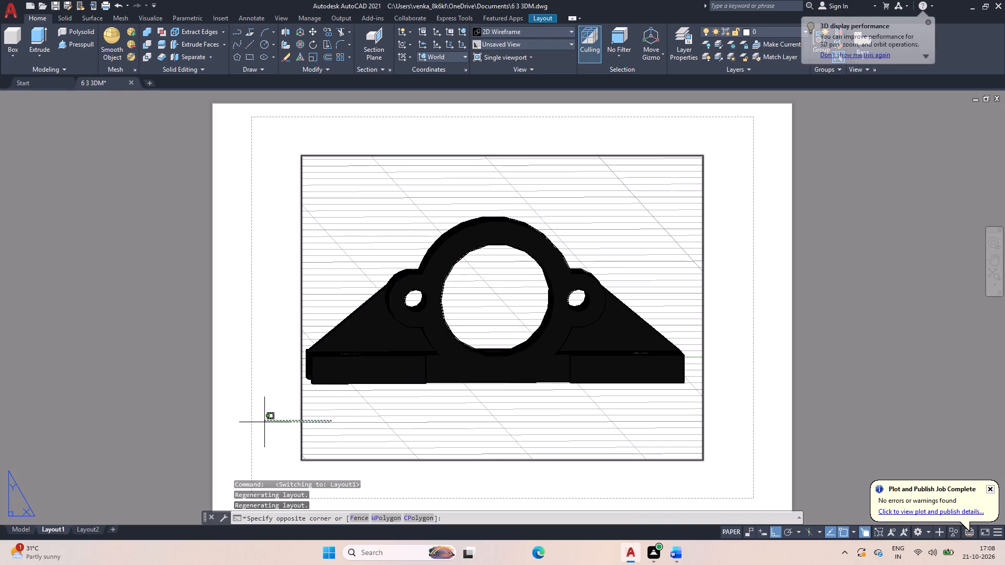
{"action": "left_click", "coordinate": [260, 423]}
{"action": "key", "text": "Delete"}
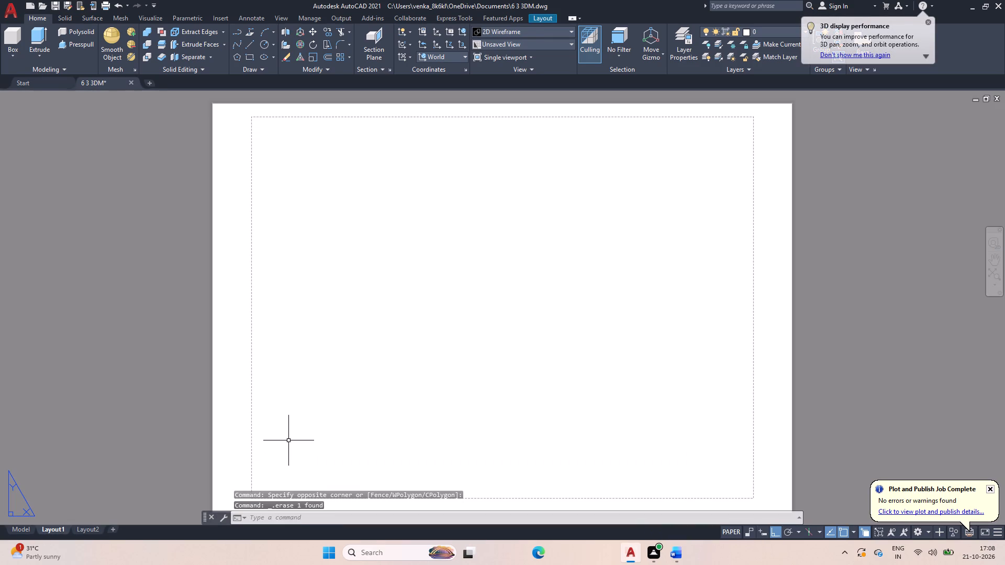
Return to model space and dismiss the 3D display performance notification.
{"action": "left_click", "coordinate": [30, 527]}
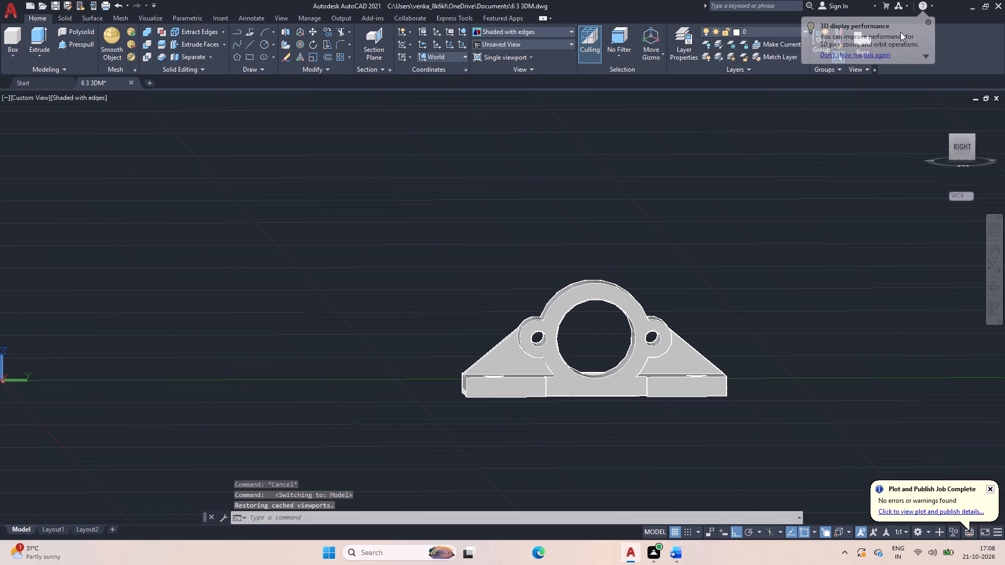
{"action": "left_click", "coordinate": [930, 20]}
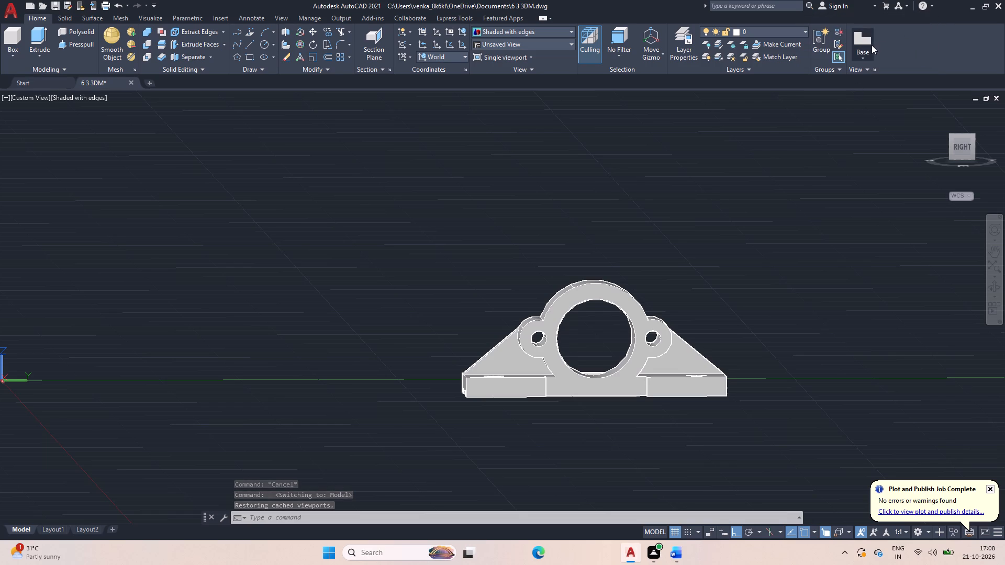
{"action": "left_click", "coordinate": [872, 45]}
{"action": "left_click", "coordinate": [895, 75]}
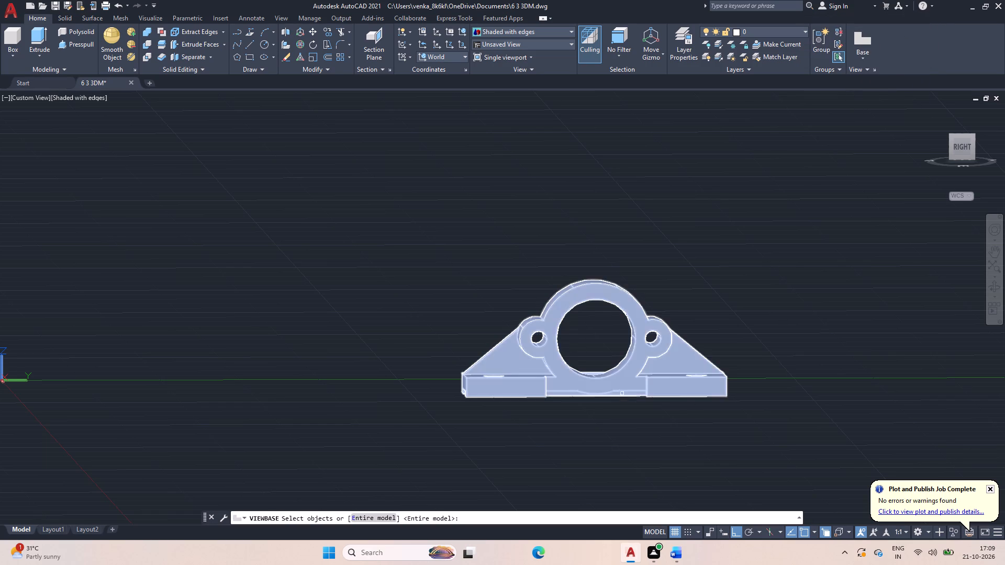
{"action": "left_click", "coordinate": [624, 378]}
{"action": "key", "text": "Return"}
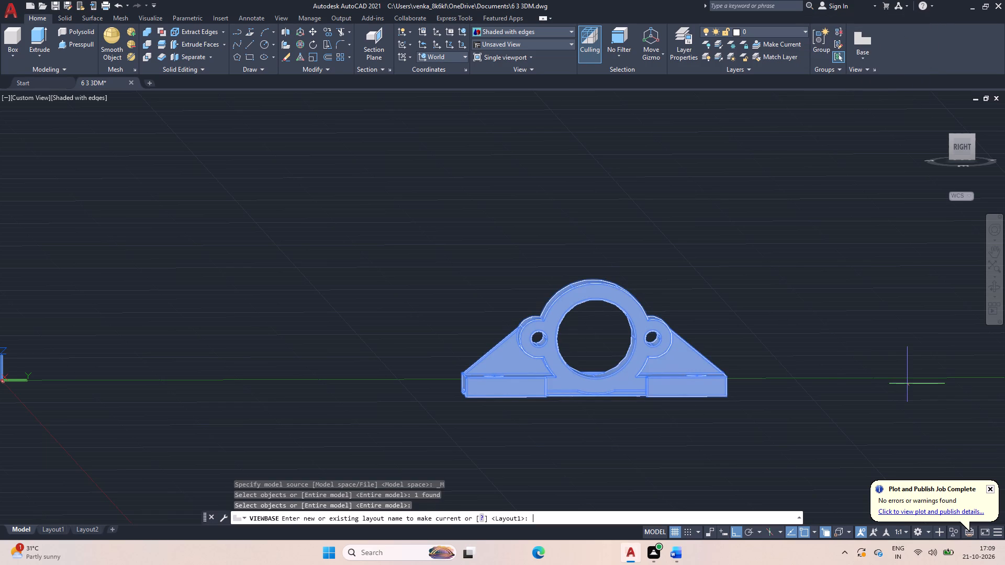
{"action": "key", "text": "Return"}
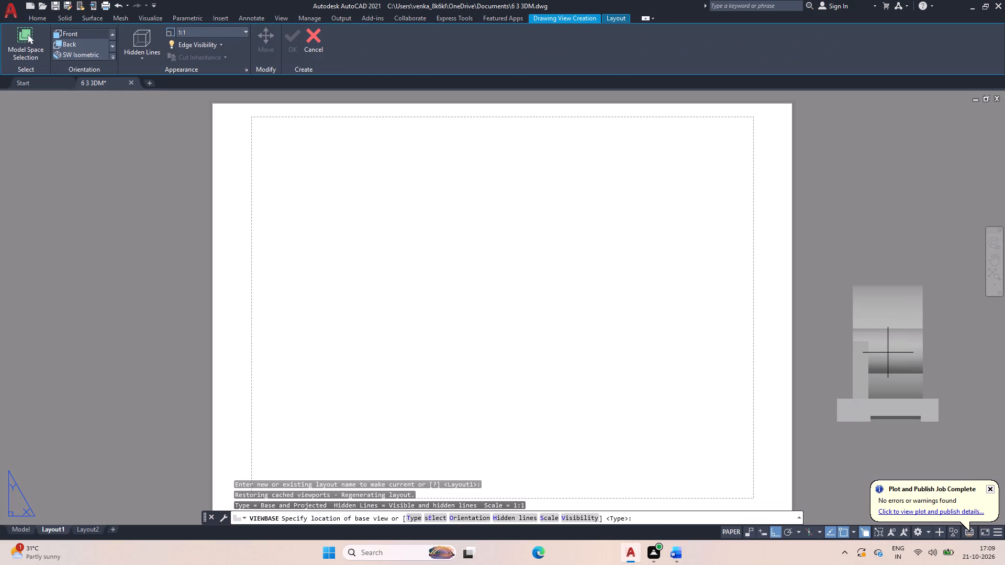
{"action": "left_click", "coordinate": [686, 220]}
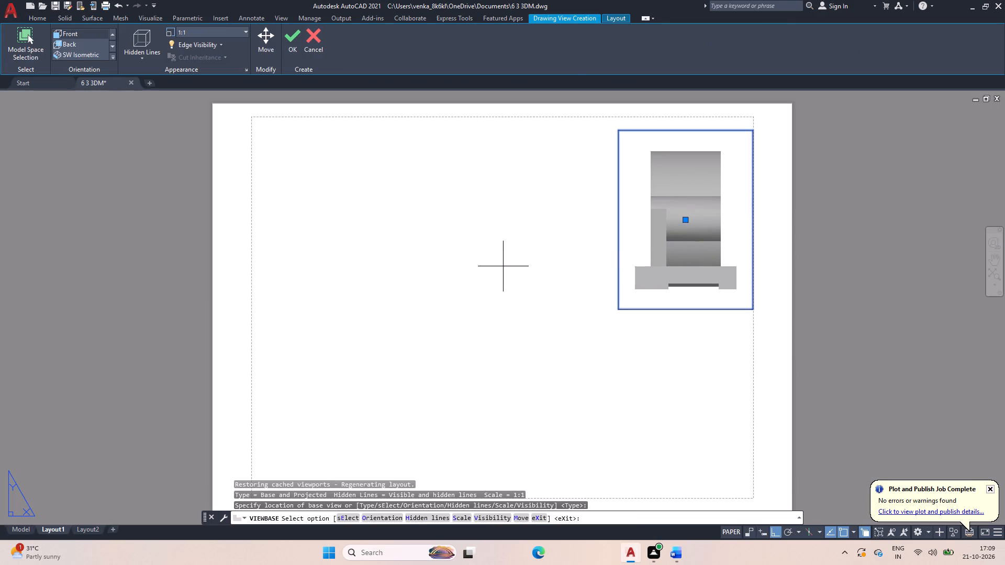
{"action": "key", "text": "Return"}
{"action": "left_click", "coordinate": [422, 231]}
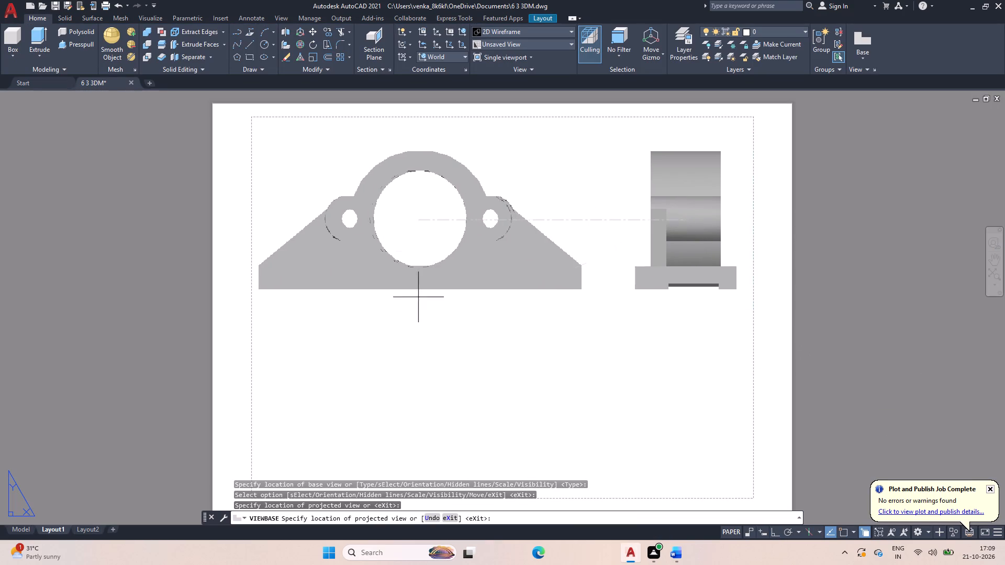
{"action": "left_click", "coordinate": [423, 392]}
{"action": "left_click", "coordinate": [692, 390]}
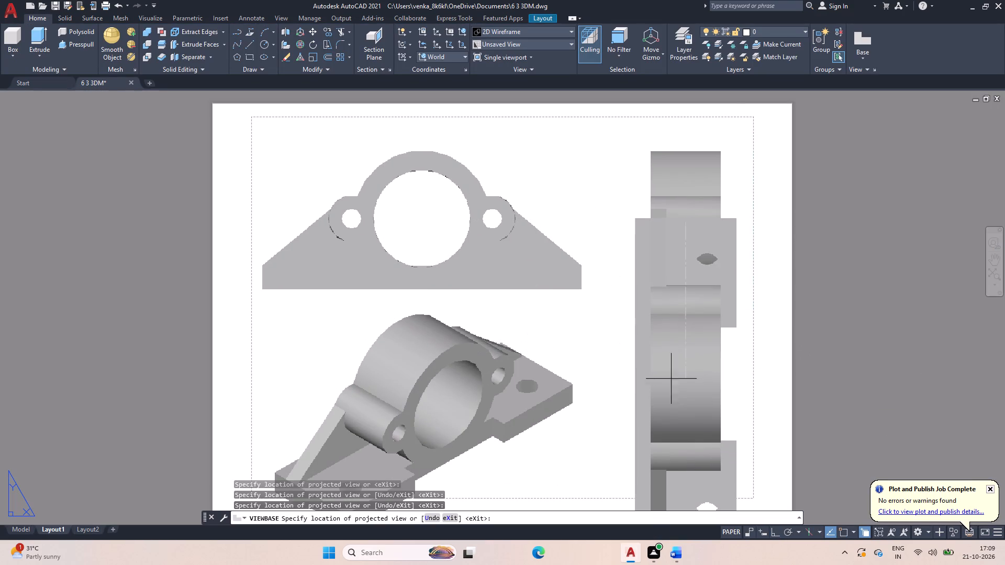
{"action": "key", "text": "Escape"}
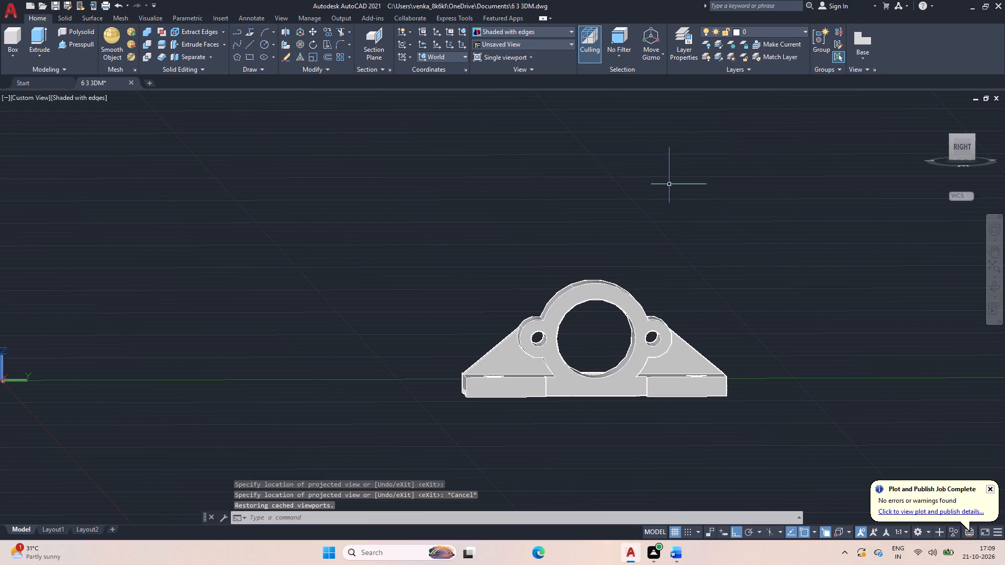
Create a base view of the solid at the upper right of Layout1, projecting the bore-face view beside it, an isometric, and a plan below.
{"action": "left_click", "coordinate": [859, 43]}
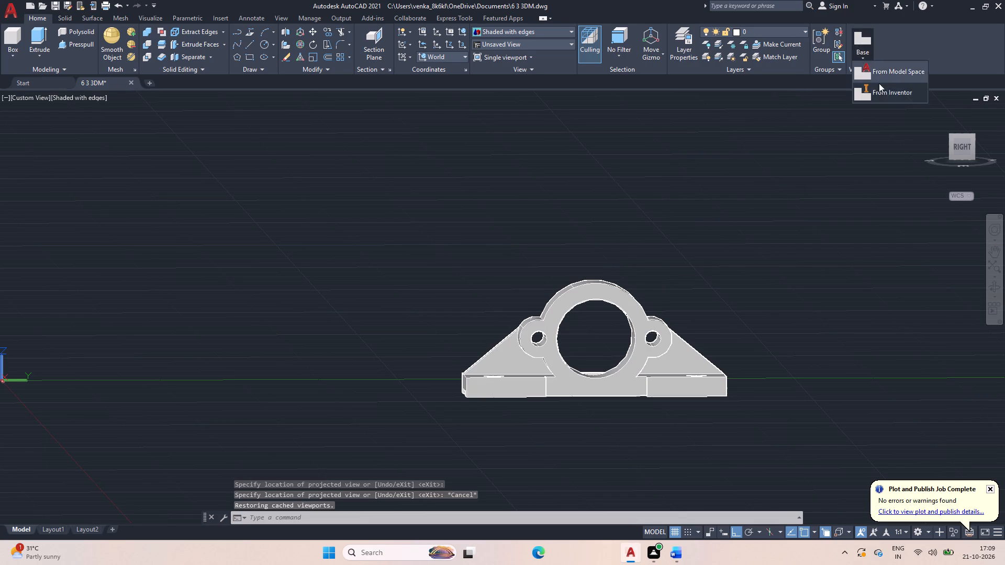
{"action": "left_click", "coordinate": [878, 70]}
{"action": "left_click", "coordinate": [656, 356]}
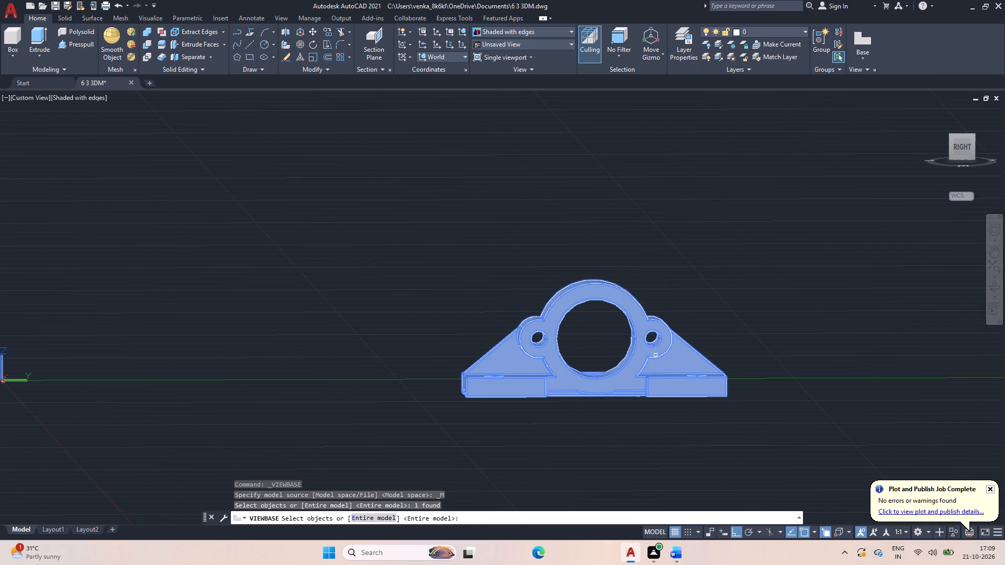
{"action": "key", "text": "space"}
{"action": "key", "text": "space"}
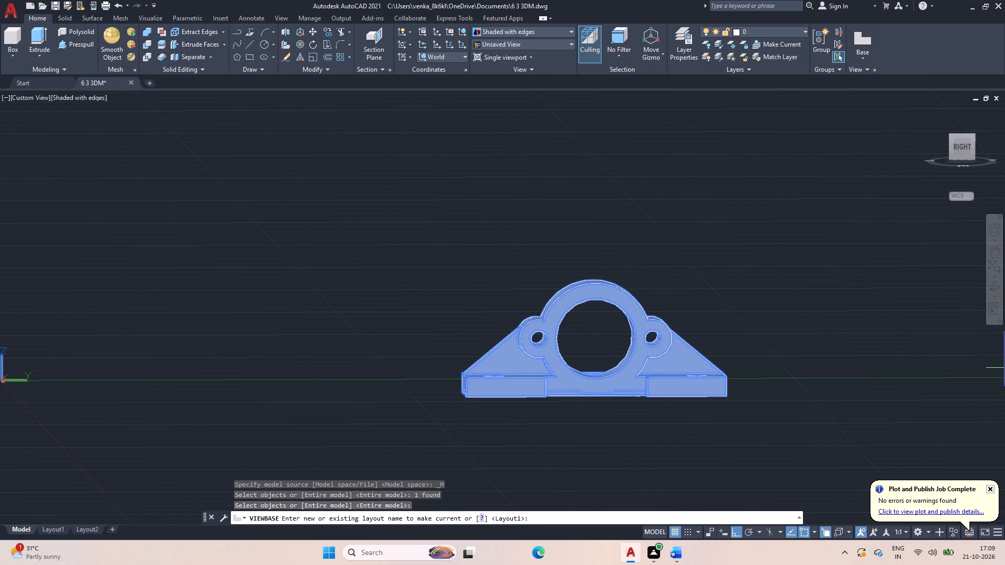
{"action": "key", "text": "Return"}
{"action": "key", "text": "Return"}
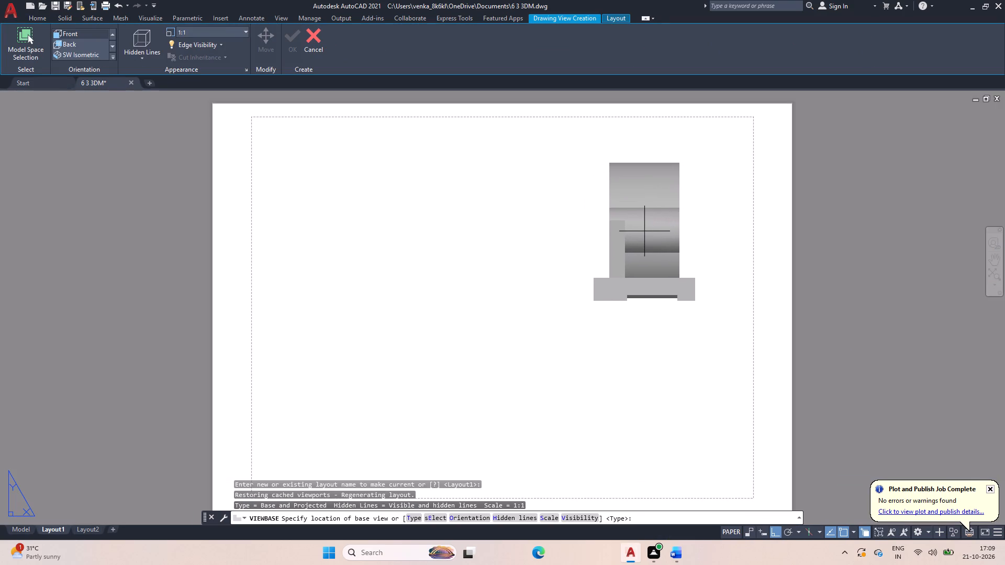
{"action": "left_click", "coordinate": [645, 231]}
{"action": "key", "text": "space"}
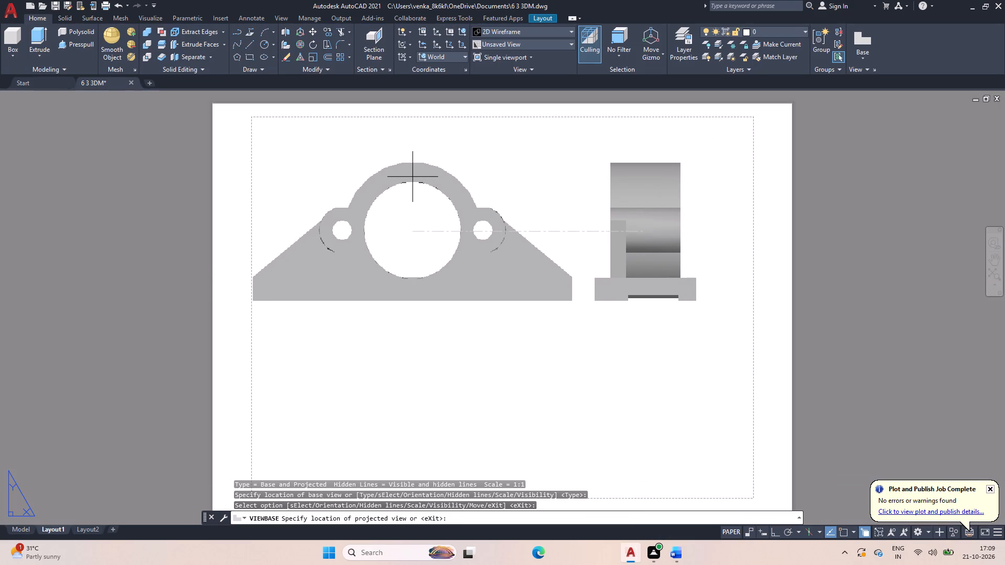
{"action": "left_click", "coordinate": [408, 176]}
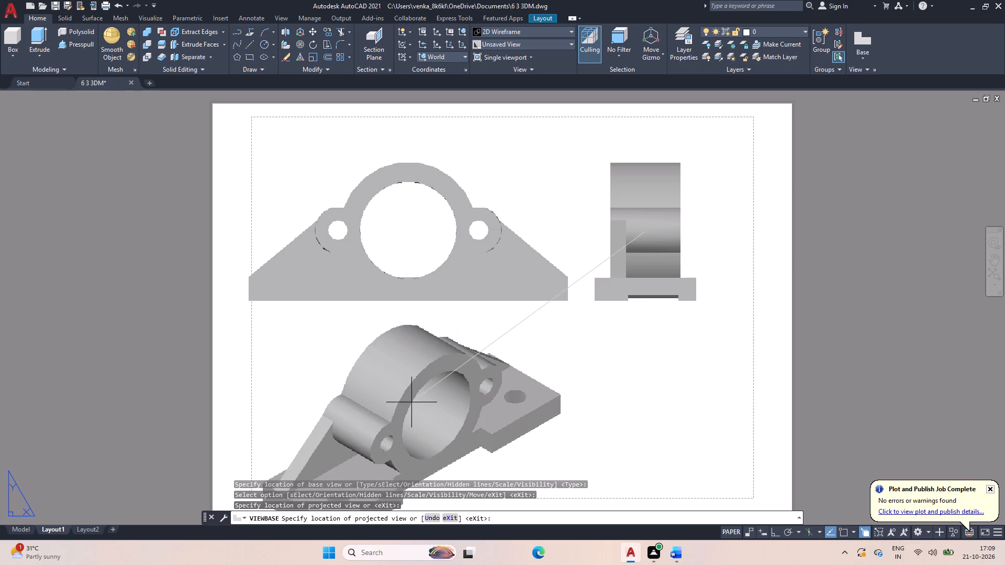
{"action": "left_click", "coordinate": [410, 406]}
{"action": "left_click", "coordinate": [638, 402]}
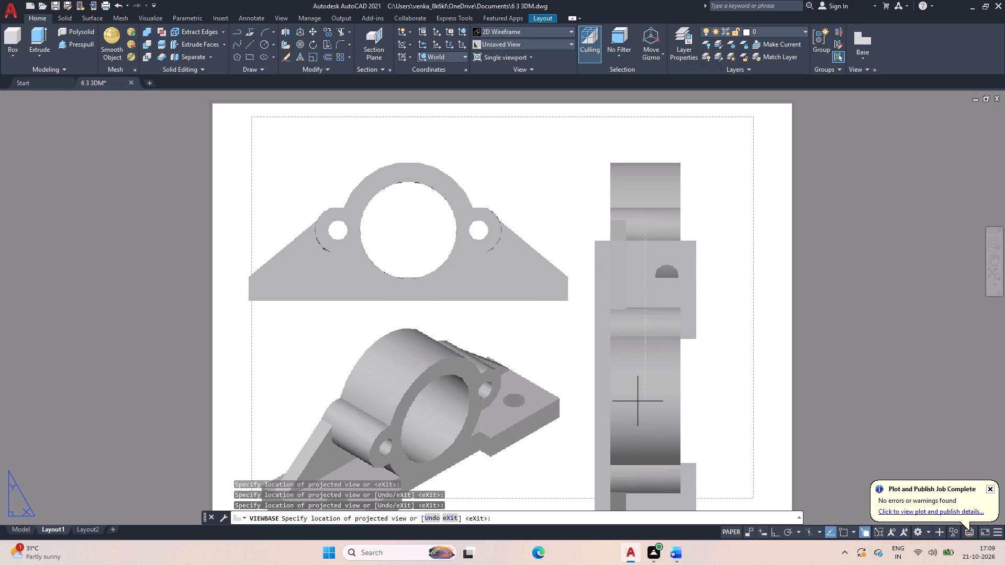
{"action": "key", "text": "space"}
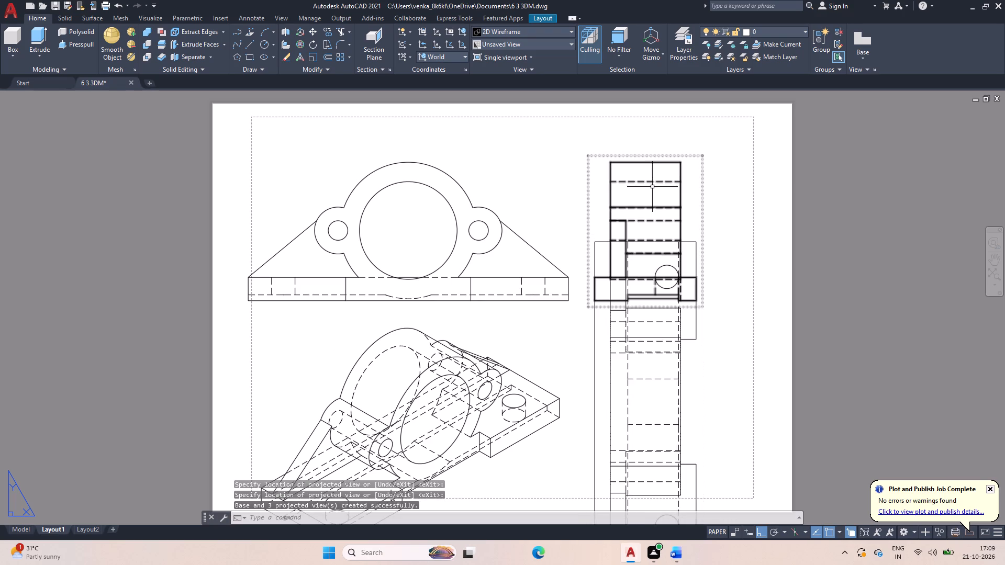
Set the base view's scale to 1:2.
{"action": "left_click", "coordinate": [652, 187]}
{"action": "left_click", "coordinate": [658, 230]}
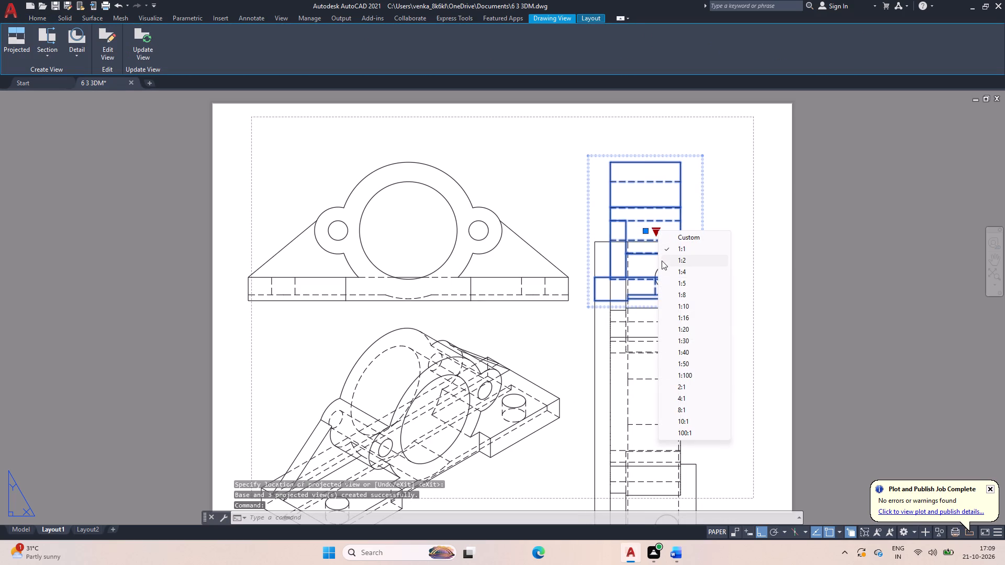
{"action": "left_click", "coordinate": [674, 263]}
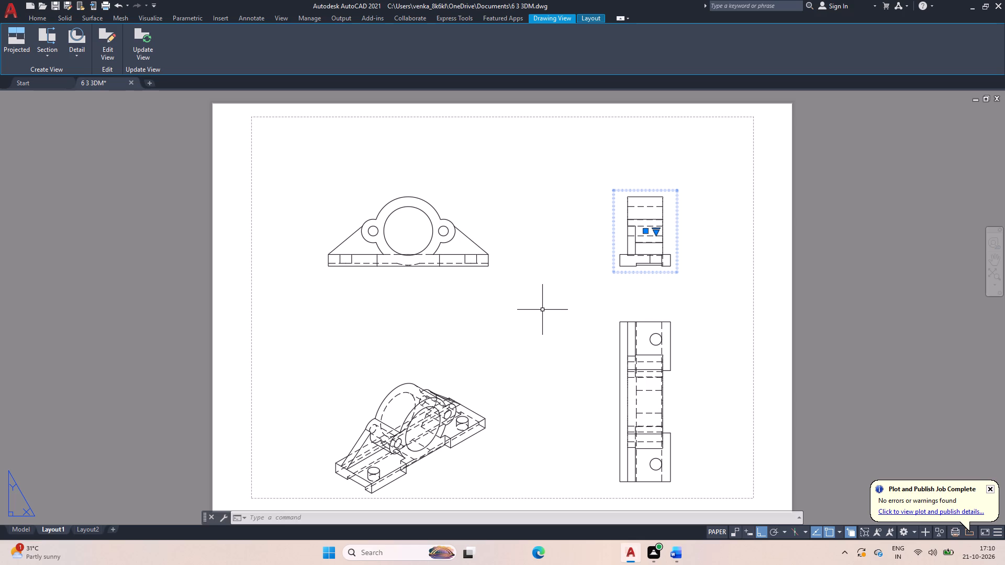
{"action": "key", "text": "Escape"}
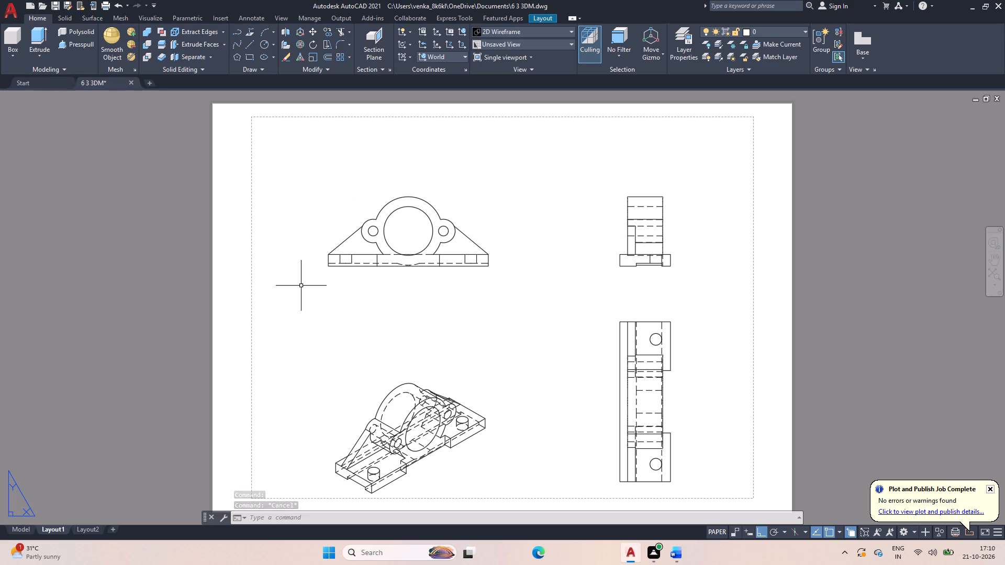
Add a row of three aligned dimensions beneath the bore-face view, covering the left, middle and right segments of the base's bottom edge.
{"action": "type", "text": "DAL"}
{"action": "key", "text": "space"}
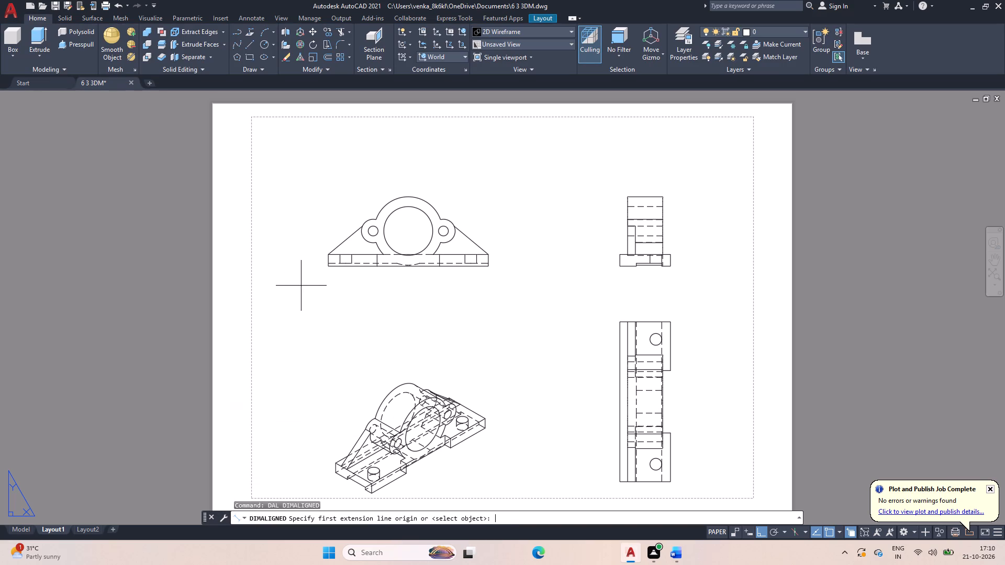
{"action": "left_click", "coordinate": [328, 267]}
{"action": "left_click", "coordinate": [377, 267]}
{"action": "left_click", "coordinate": [373, 281]}
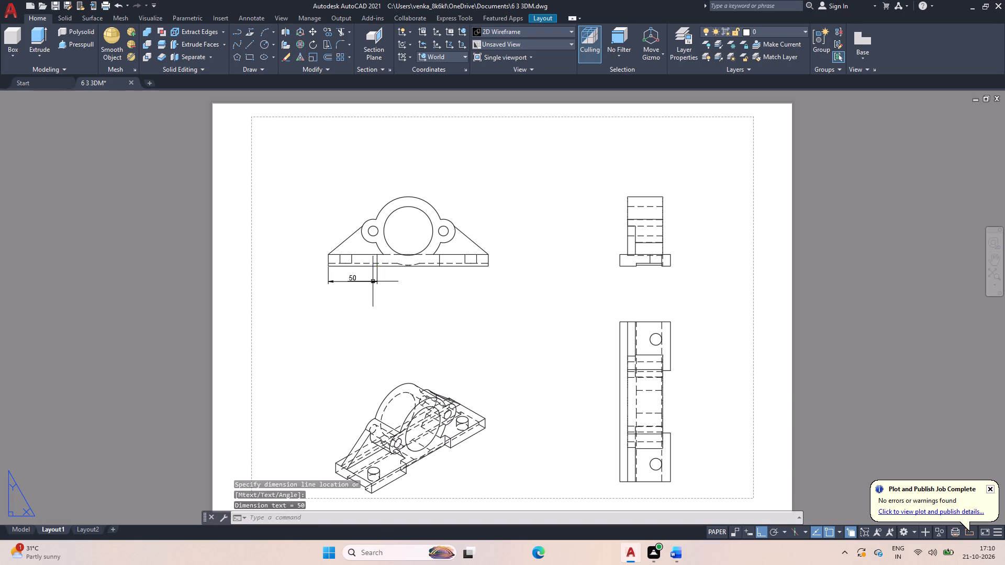
{"action": "key", "text": "space"}
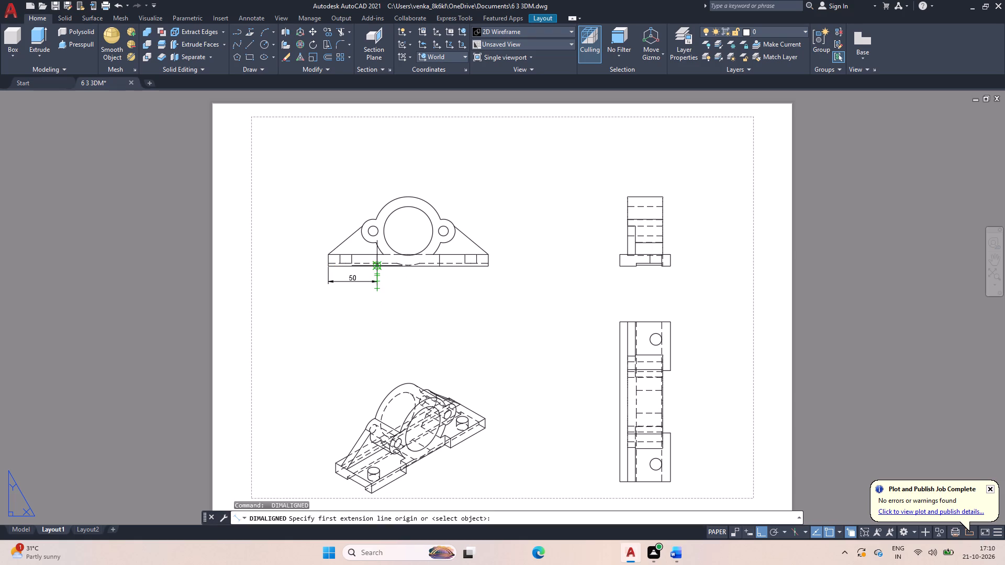
{"action": "scroll", "coordinate": [377, 270], "scroll_direction": "up", "scroll_amount": 4}
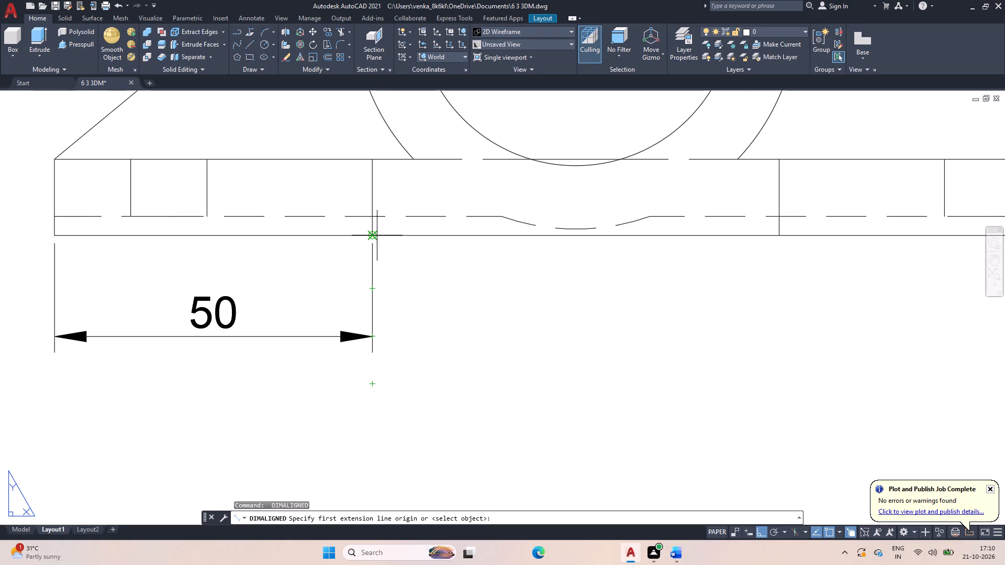
{"action": "left_click", "coordinate": [375, 235]}
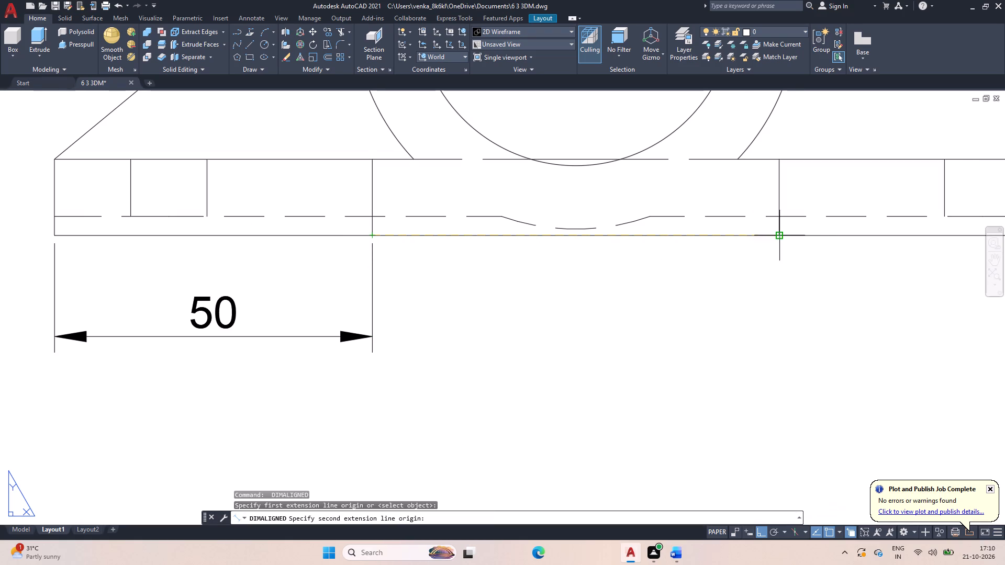
{"action": "left_click", "coordinate": [782, 237]}
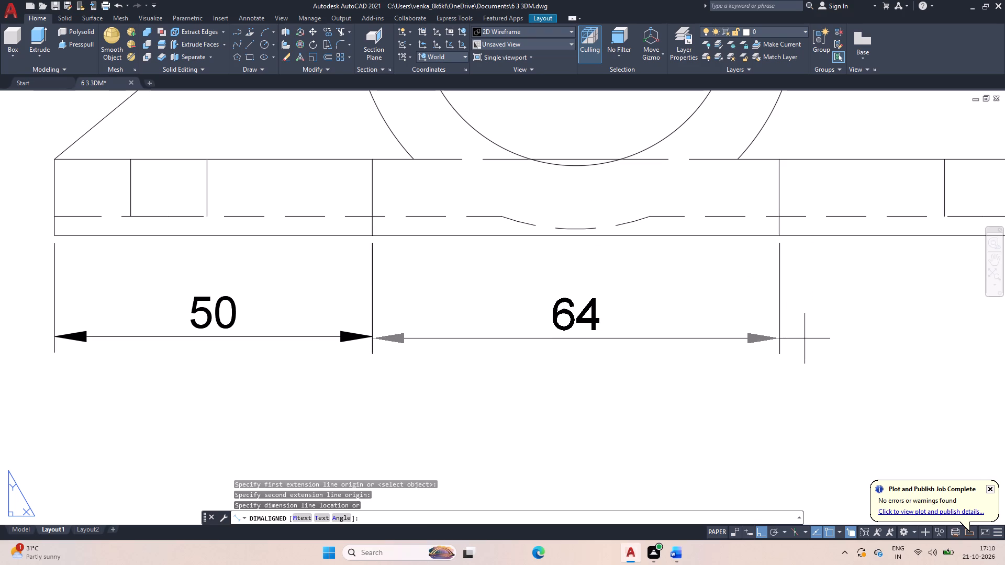
{"action": "left_click", "coordinate": [801, 337]}
{"action": "key", "text": "space"}
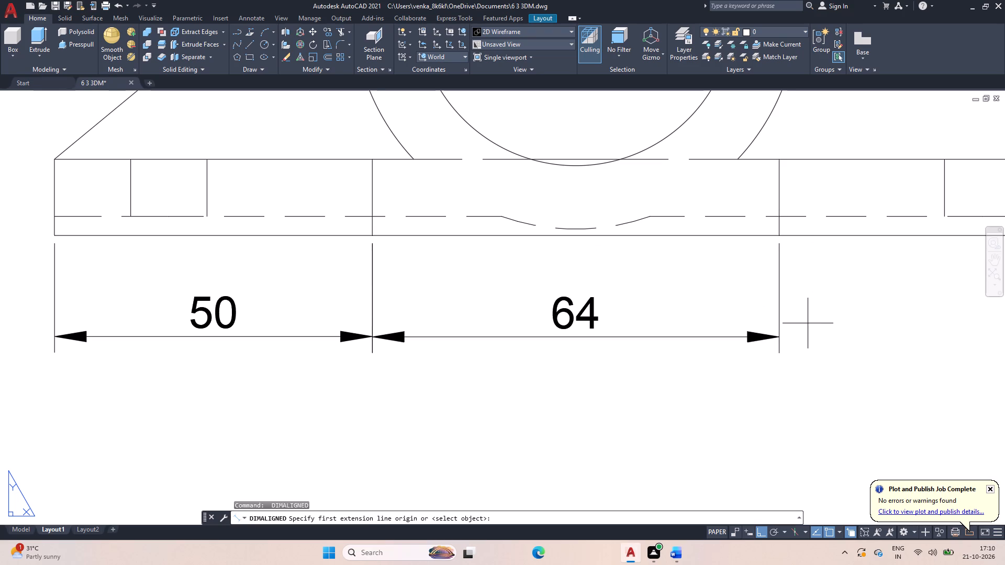
{"action": "left_click", "coordinate": [780, 235]}
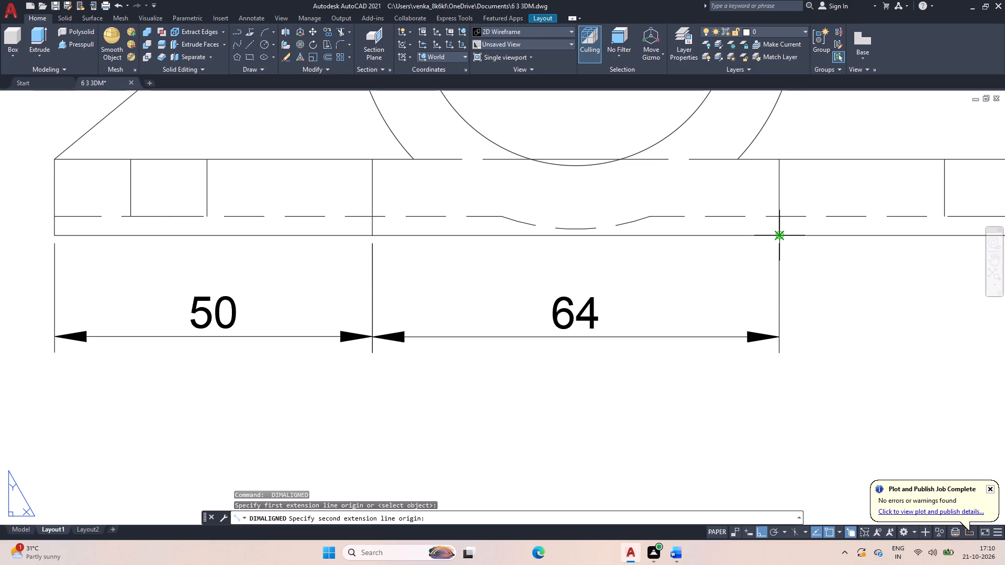
{"action": "scroll", "coordinate": [846, 243], "scroll_direction": "down", "scroll_amount": 3}
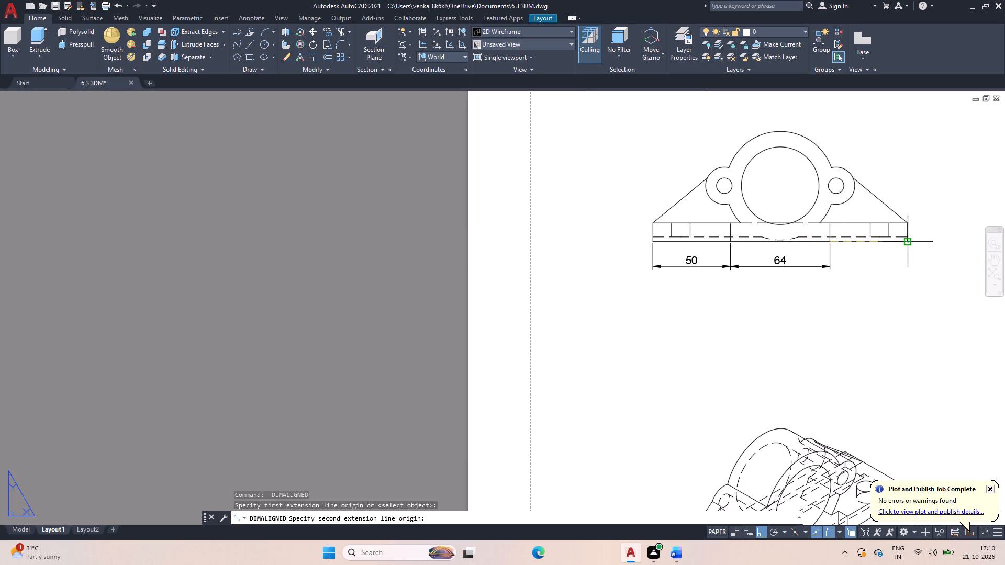
{"action": "left_click", "coordinate": [906, 240]}
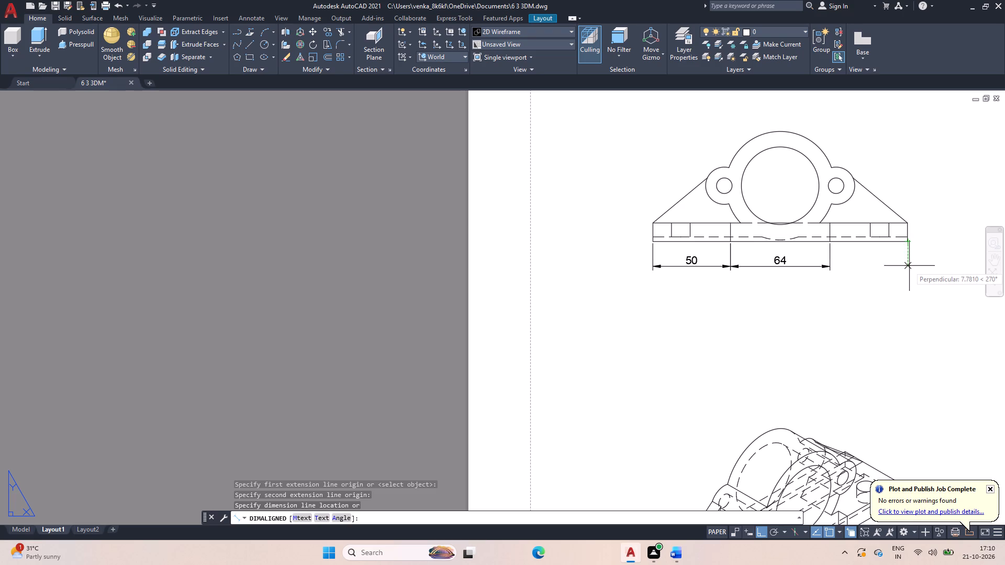
{"action": "left_click", "coordinate": [910, 267]}
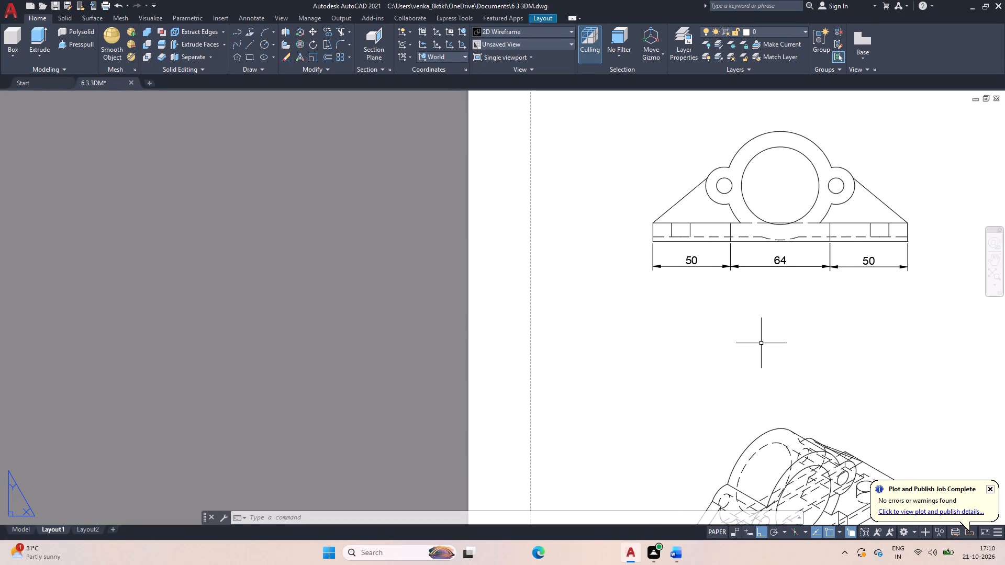
Dimension the diameters of the outer ring arc and the bore circle, placing both labels above the bore-face view's left rib.
{"action": "key", "text": "d"}
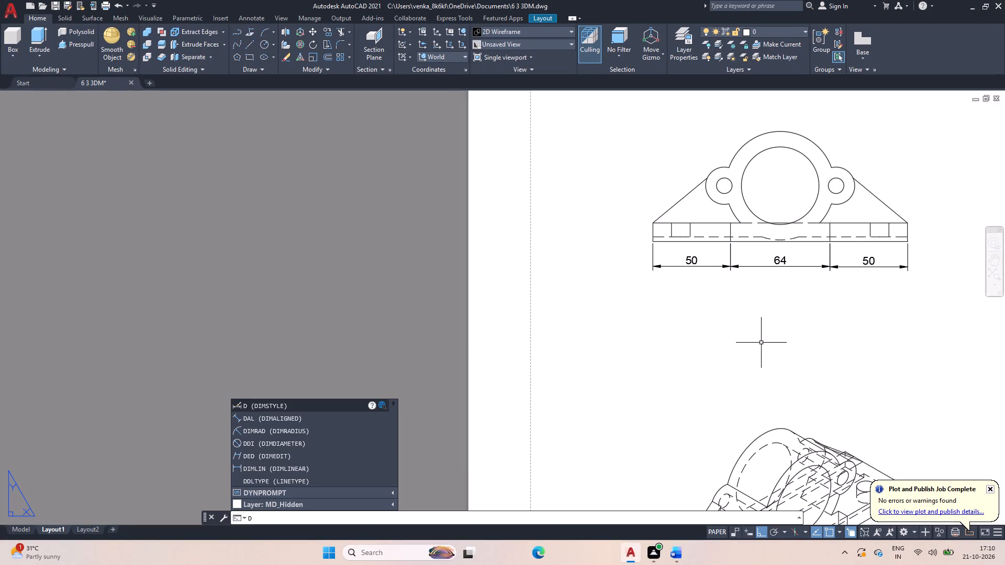
{"action": "key", "text": "d"}
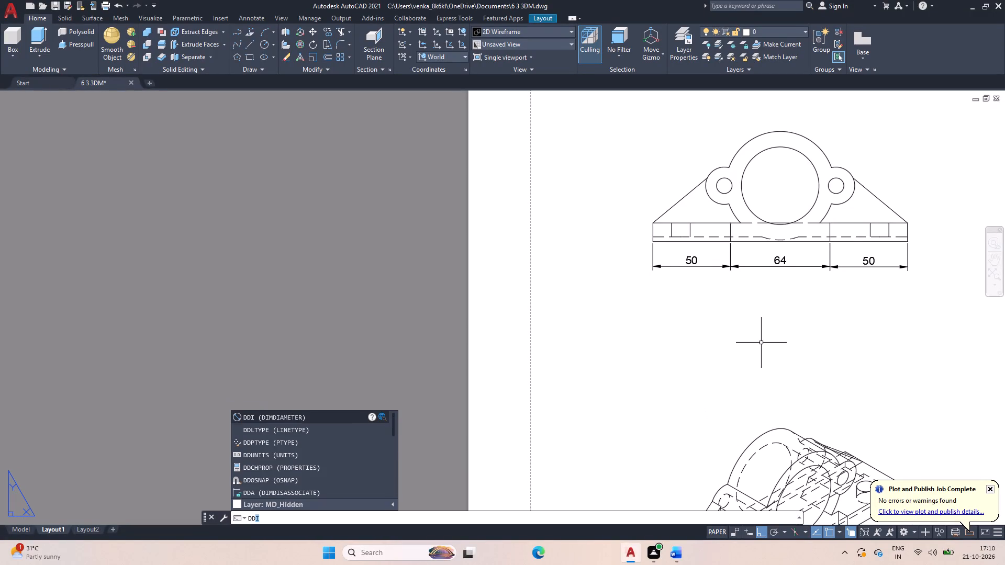
{"action": "type", "text": "I"}
{"action": "key", "text": "space"}
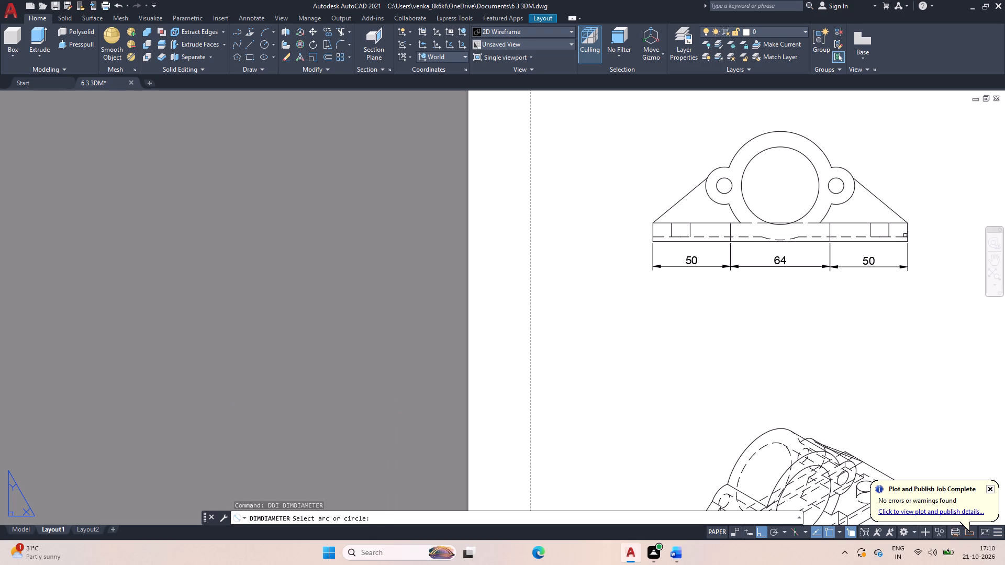
{"action": "left_click", "coordinate": [822, 149]}
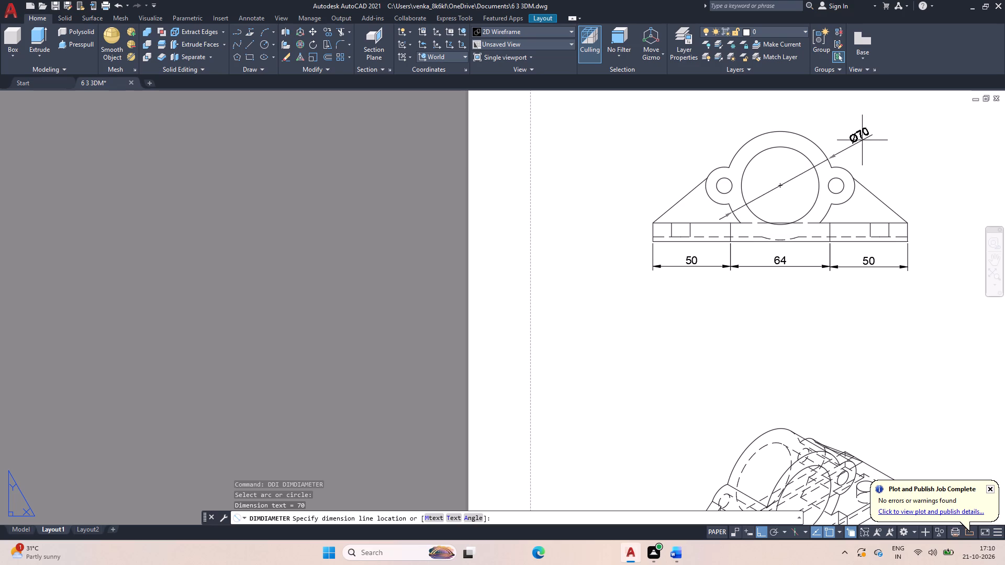
{"action": "left_click", "coordinate": [662, 138]}
{"action": "key", "text": "space"}
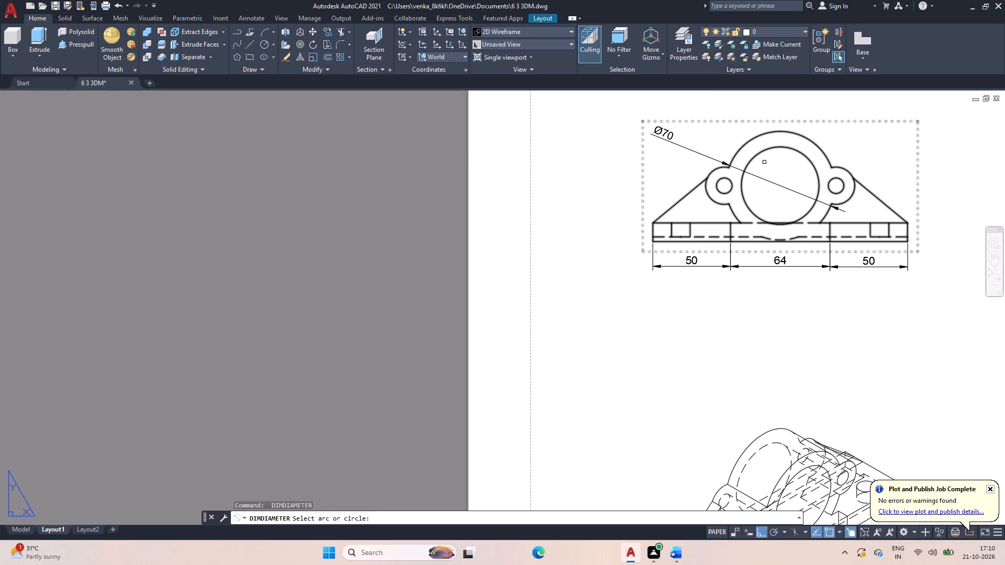
{"action": "left_click", "coordinate": [781, 146]}
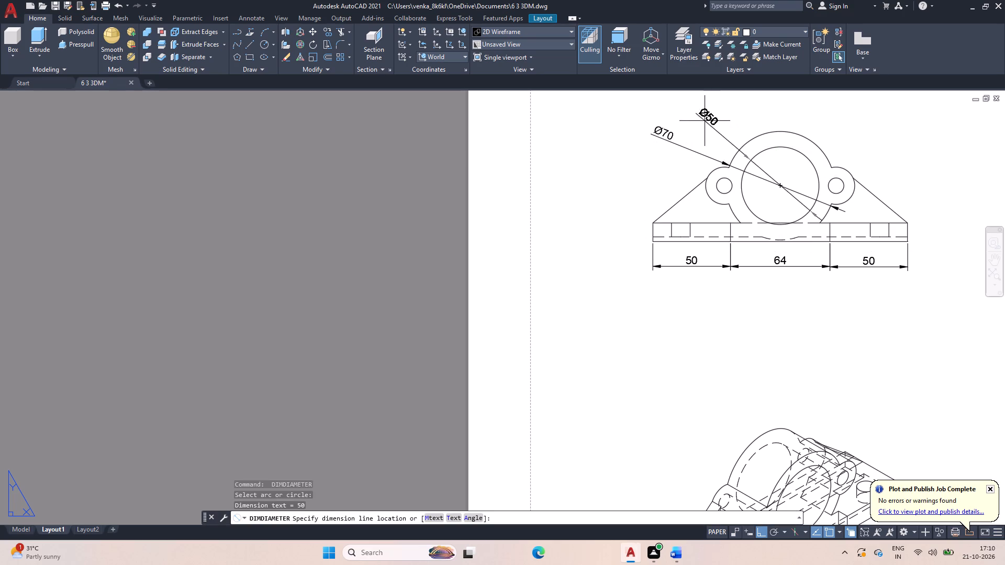
{"action": "left_click", "coordinate": [678, 120]}
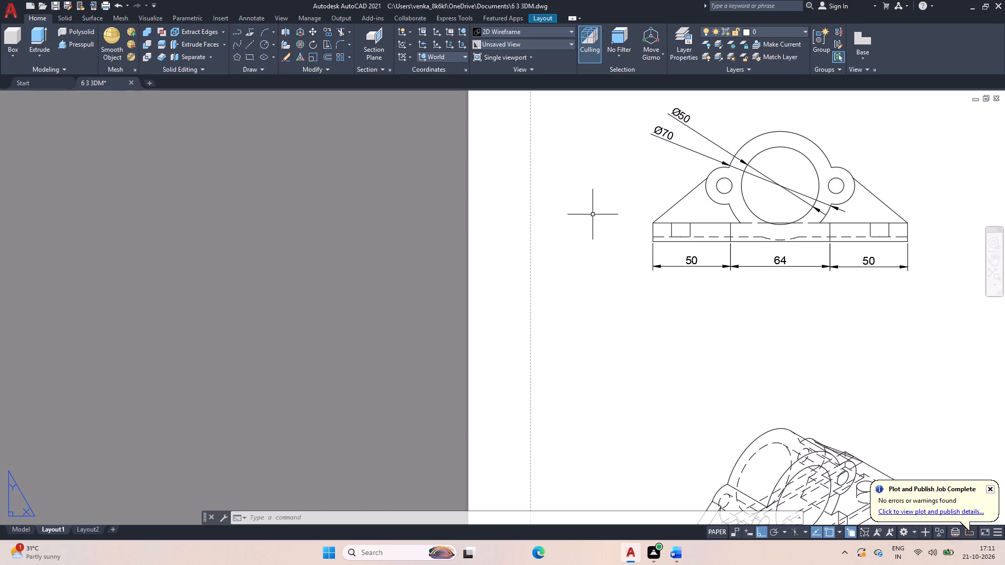
Switch to model space and examine the solid's bore face, end profile and the channel under its base.
{"action": "middle_click_drag", "start_coordinate": [636, 302], "coordinate": [405, 302]}
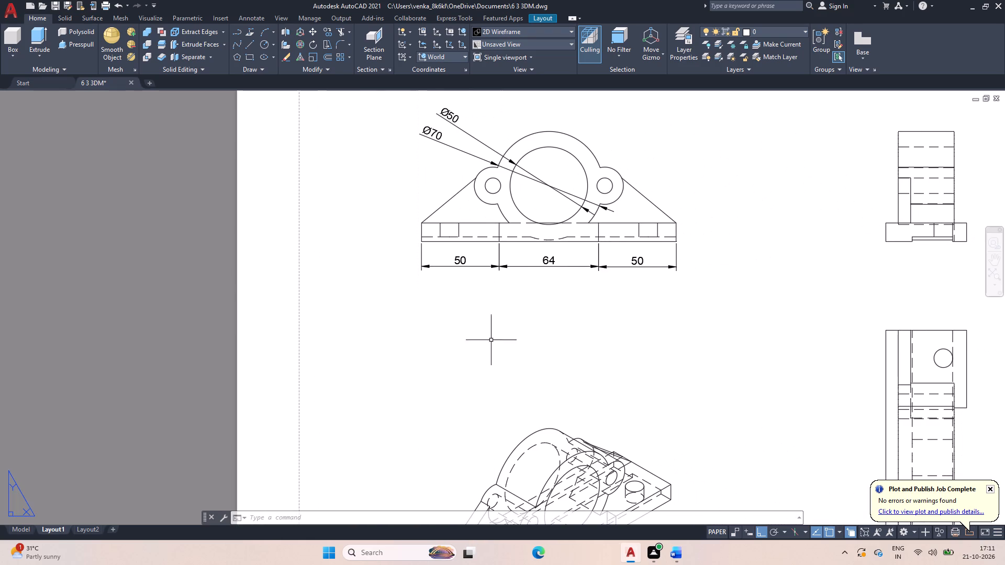
{"action": "middle_click_drag", "start_coordinate": [501, 345], "coordinate": [389, 321]}
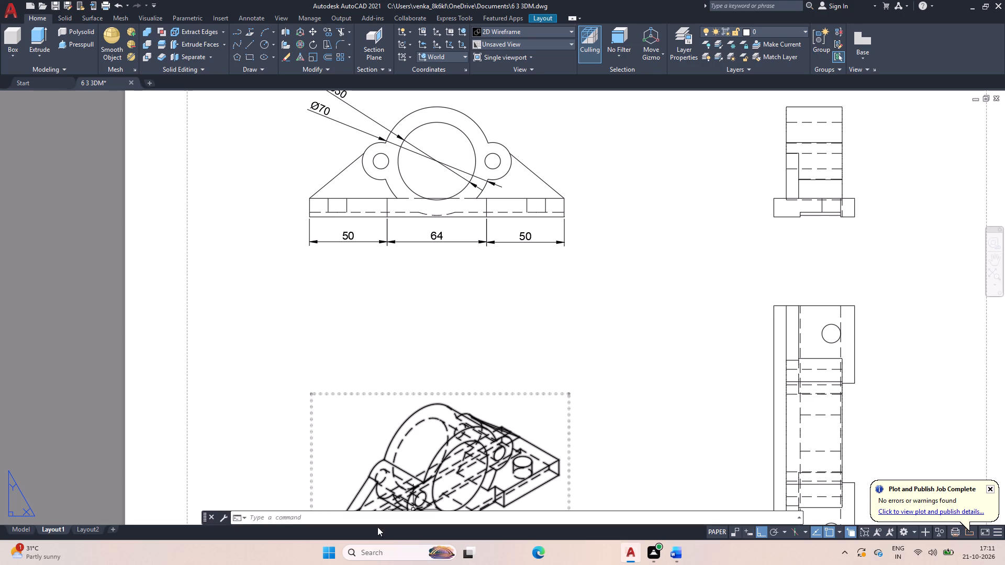
{"action": "left_click", "coordinate": [17, 528]}
{"action": "left_click_drag", "start_coordinate": [425, 430], "coordinate": [539, 285]}
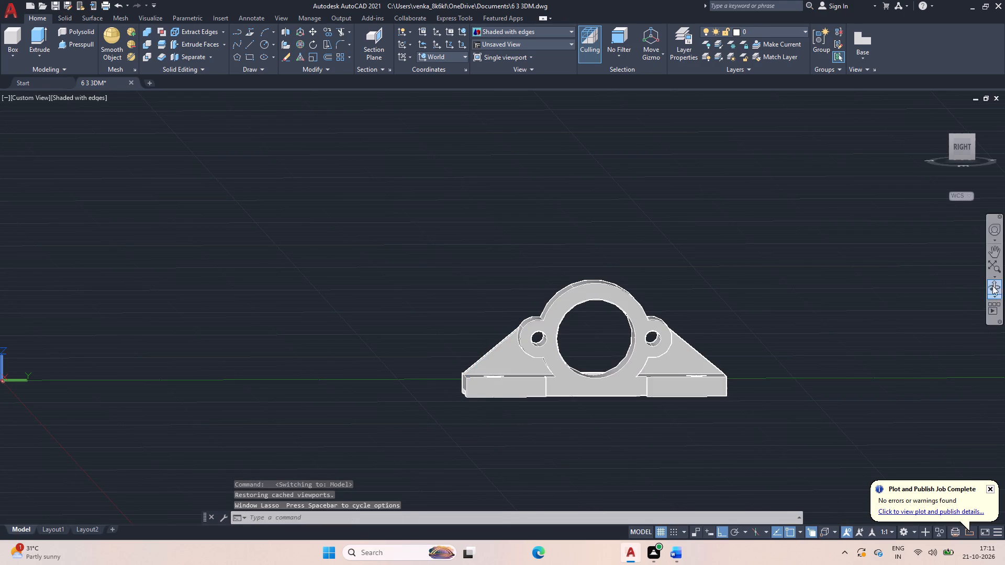
{"action": "left_click", "coordinate": [997, 285]}
{"action": "left_click_drag", "start_coordinate": [830, 410], "coordinate": [816, 257]}
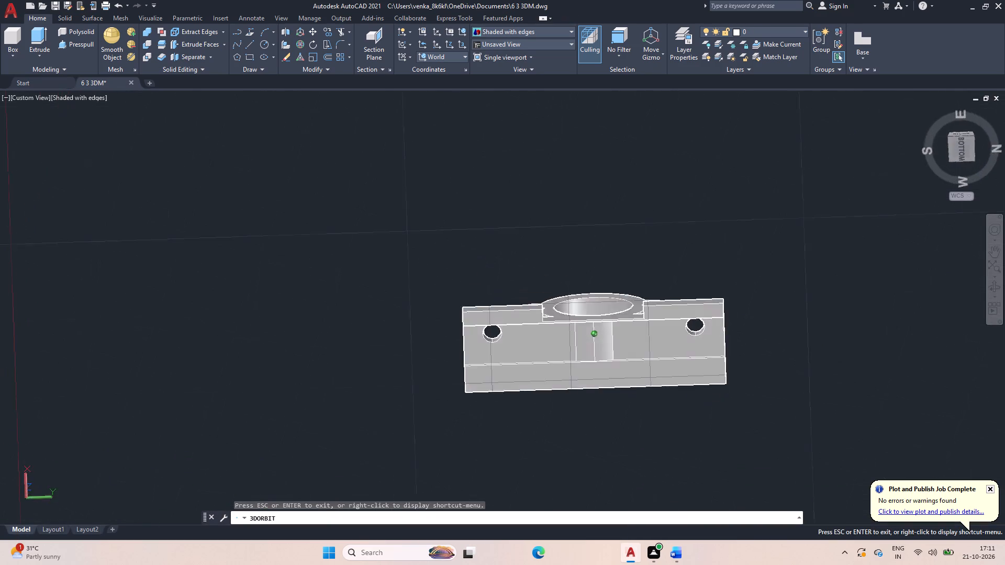
{"action": "left_click_drag", "start_coordinate": [816, 257], "coordinate": [874, 377]}
{"action": "left_click_drag", "start_coordinate": [789, 384], "coordinate": [854, 416]}
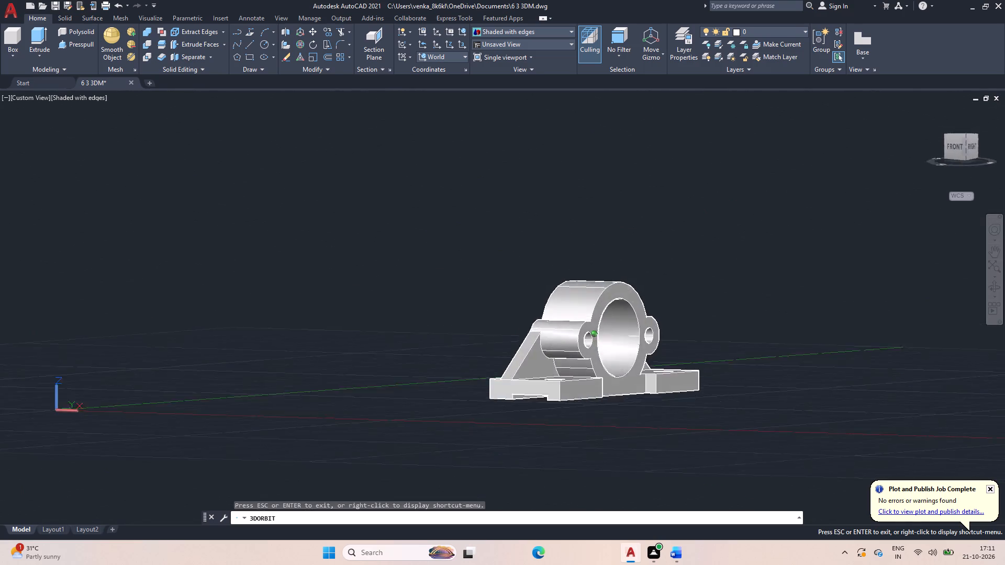
{"action": "left_click_drag", "start_coordinate": [854, 416], "coordinate": [899, 400]}
{"action": "scroll", "coordinate": [790, 379], "scroll_direction": "up", "scroll_amount": 4}
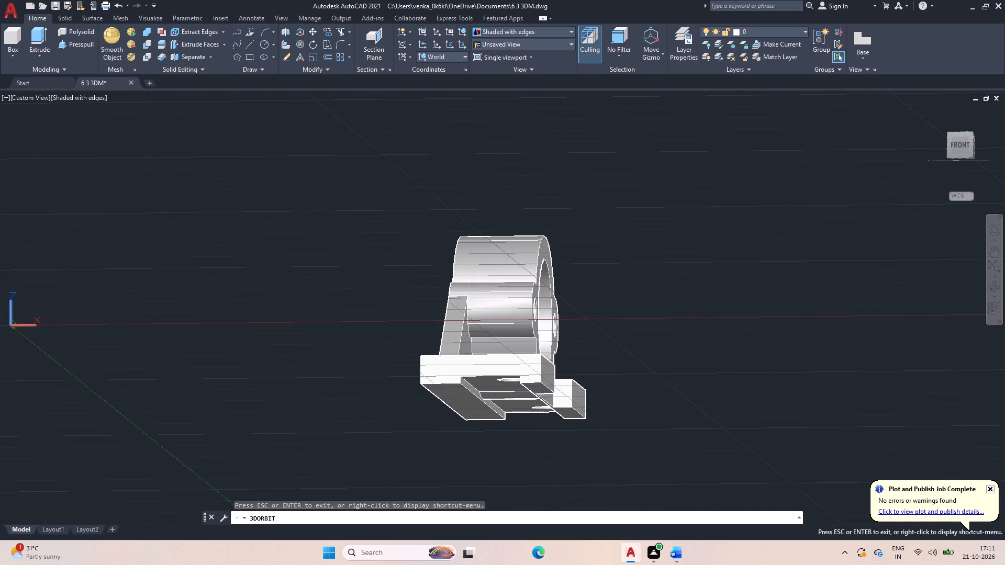
{"action": "key", "text": "Escape"}
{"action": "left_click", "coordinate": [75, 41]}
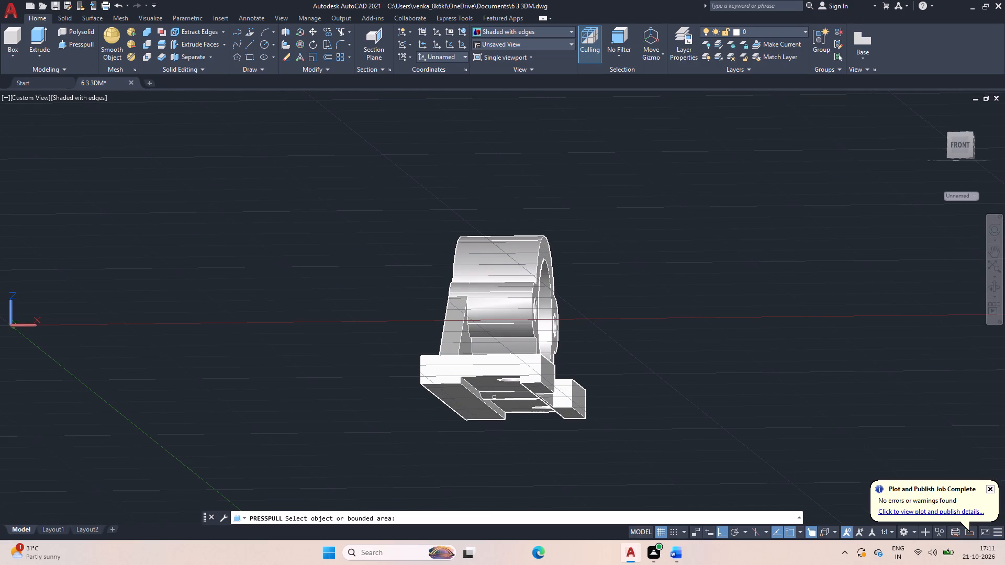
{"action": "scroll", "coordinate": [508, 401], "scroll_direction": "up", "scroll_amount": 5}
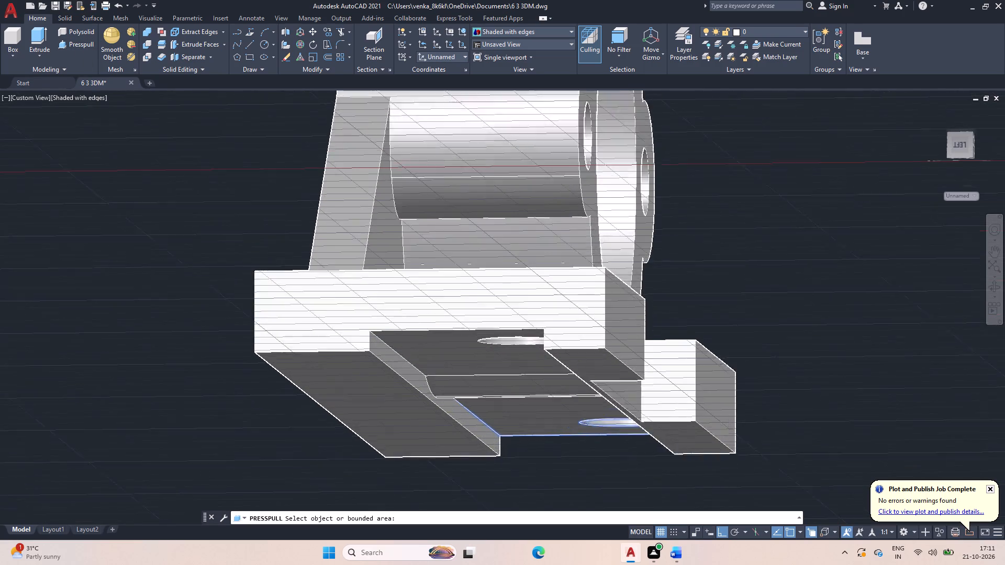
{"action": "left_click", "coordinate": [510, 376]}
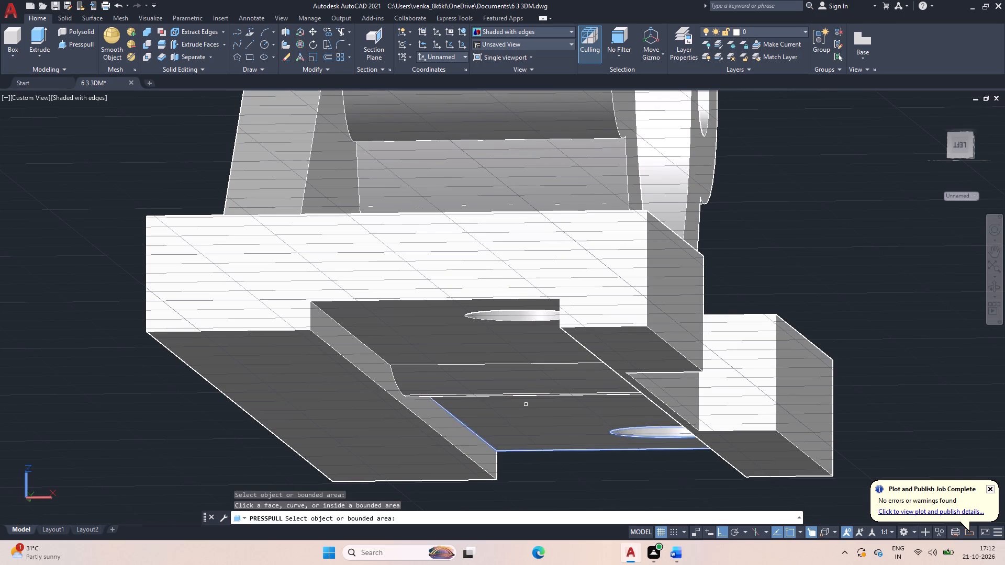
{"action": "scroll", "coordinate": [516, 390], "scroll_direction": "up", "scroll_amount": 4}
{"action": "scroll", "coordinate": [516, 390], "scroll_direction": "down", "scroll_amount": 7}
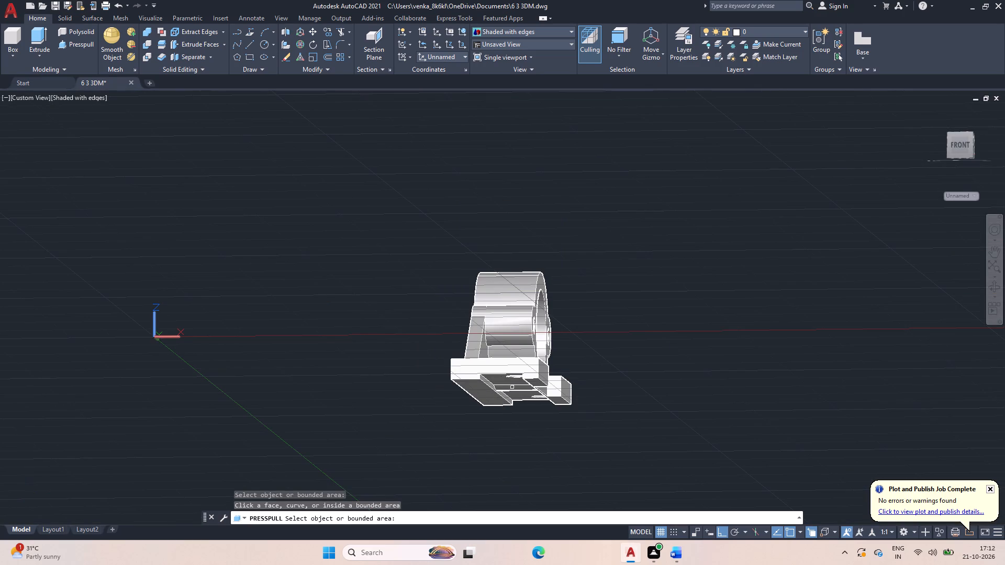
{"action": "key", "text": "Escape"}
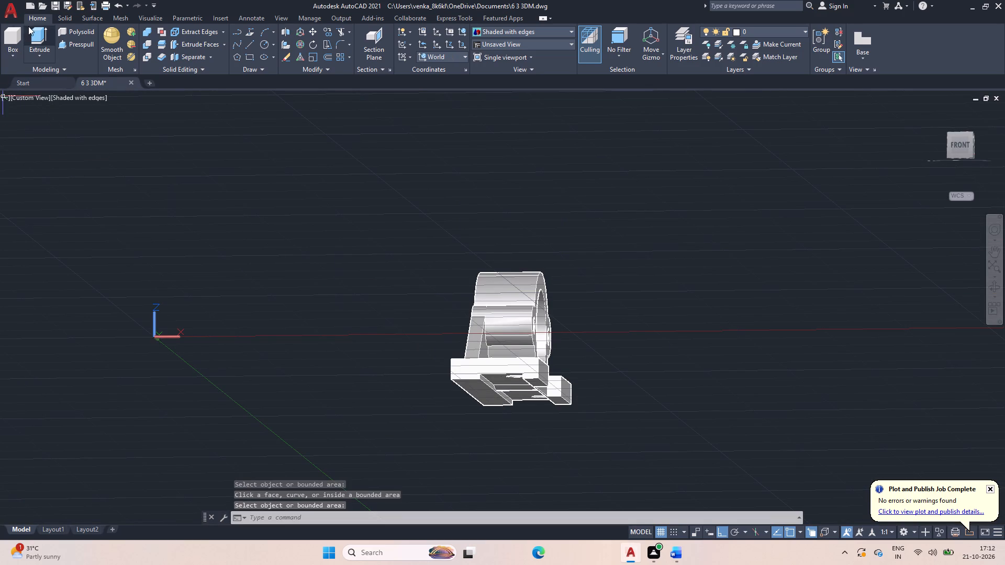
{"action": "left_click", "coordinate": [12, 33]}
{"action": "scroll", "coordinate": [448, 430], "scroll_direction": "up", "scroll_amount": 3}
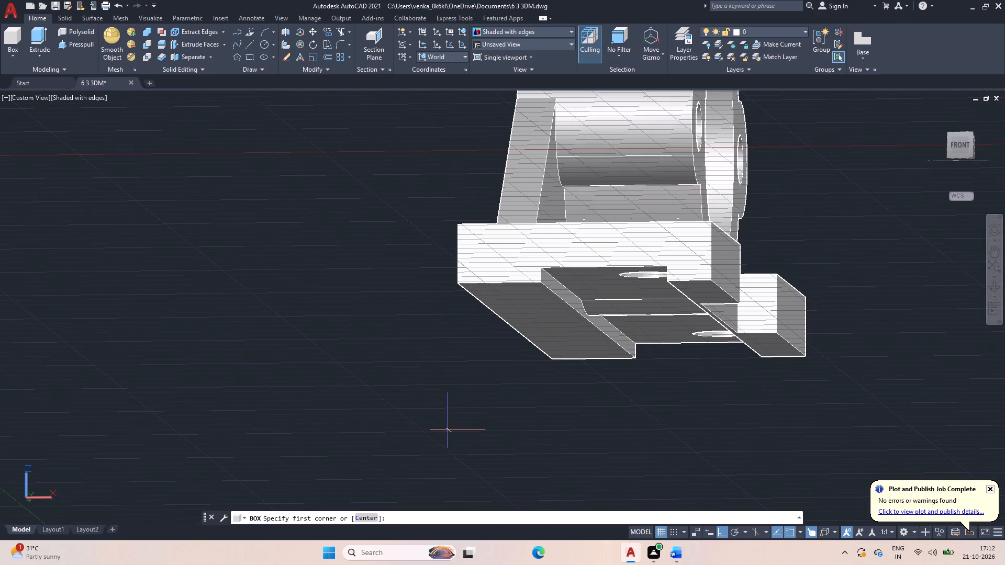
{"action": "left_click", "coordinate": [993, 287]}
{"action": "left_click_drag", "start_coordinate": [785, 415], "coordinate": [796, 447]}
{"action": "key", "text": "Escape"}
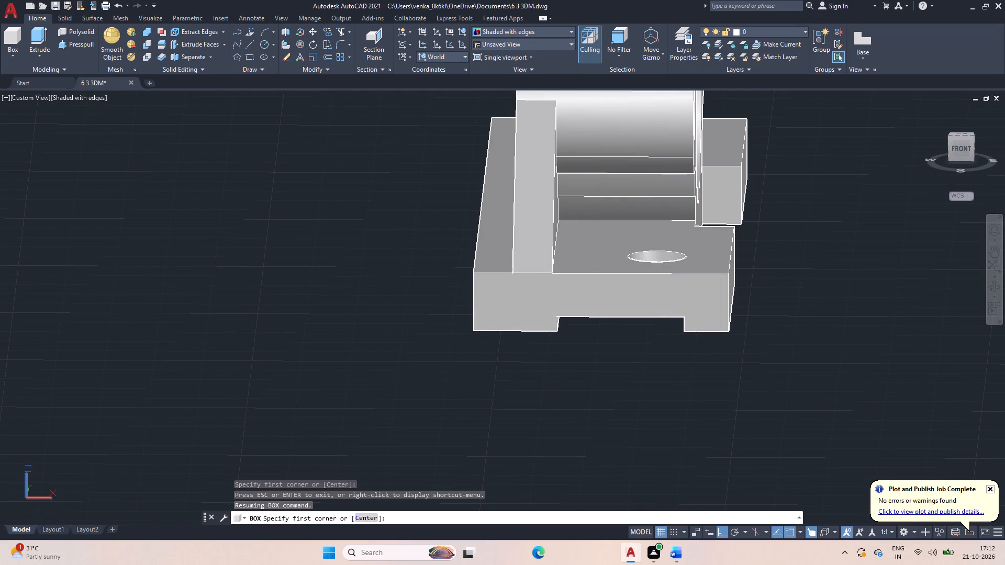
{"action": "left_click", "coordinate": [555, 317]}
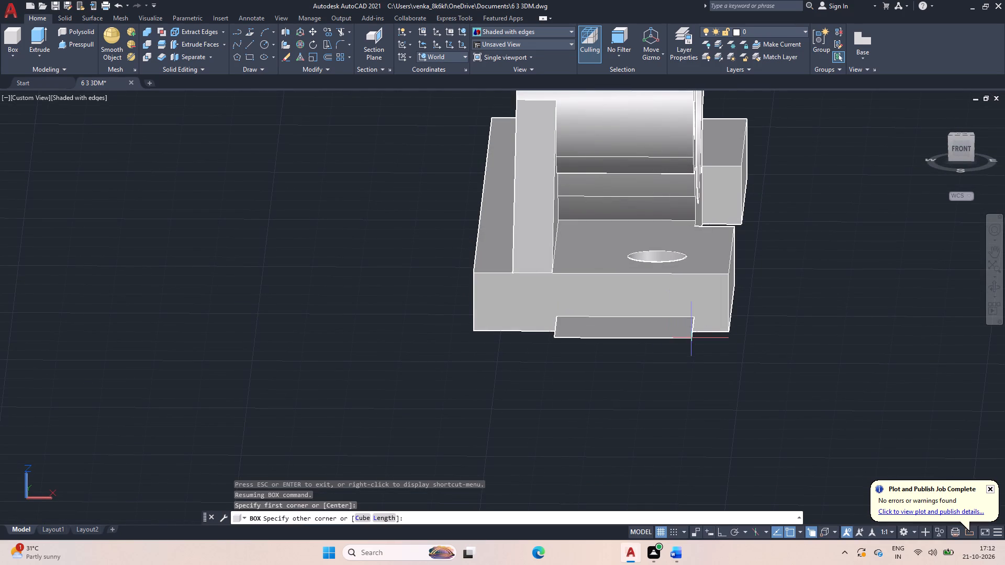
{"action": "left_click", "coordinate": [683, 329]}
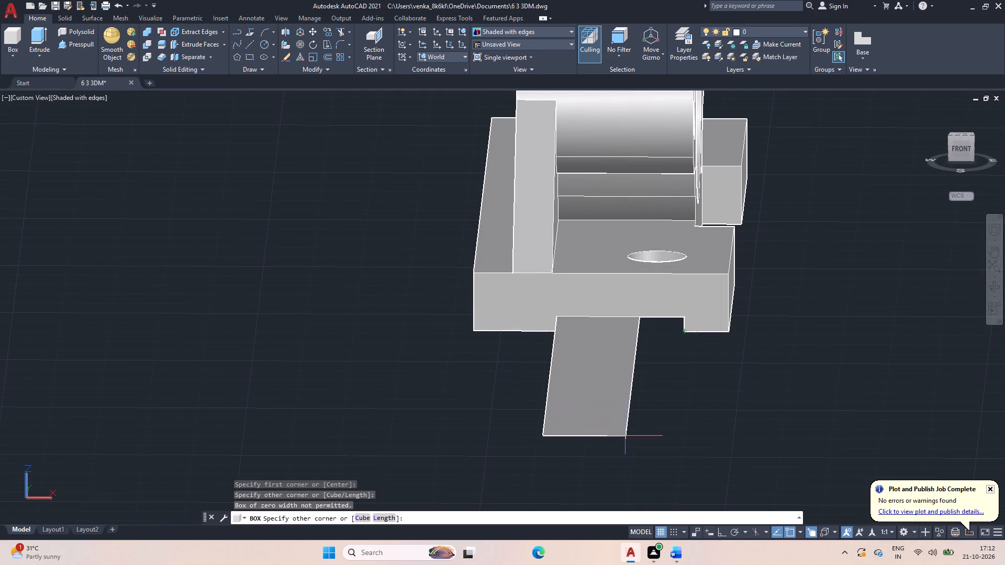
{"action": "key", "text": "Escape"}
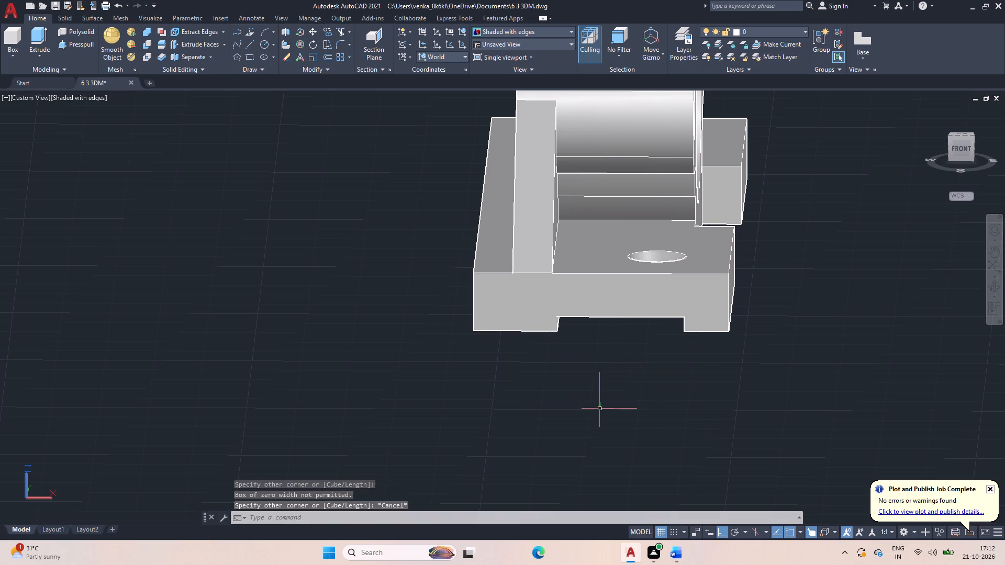
Create a box filling the channel under the base, matching the channel's opening width and depth, with a width of 164.
{"action": "key", "text": "space"}
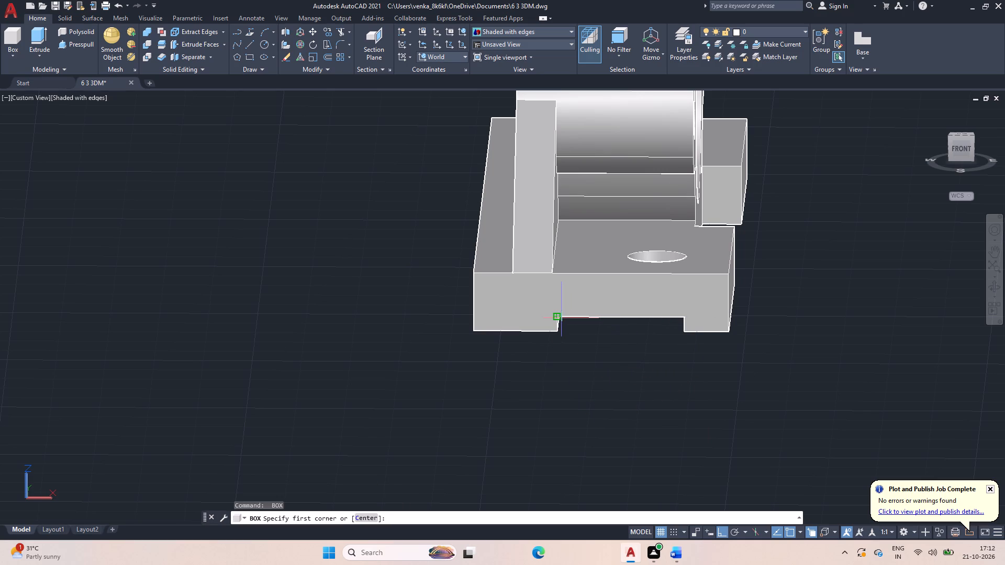
{"action": "left_click", "coordinate": [559, 318]}
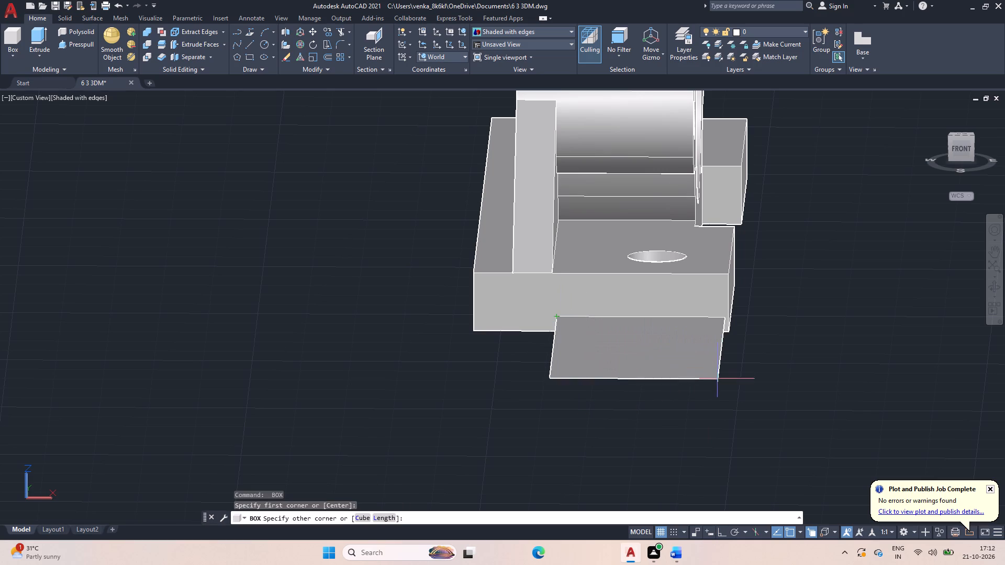
{"action": "type", "text": "L"}
{"action": "key", "text": "space"}
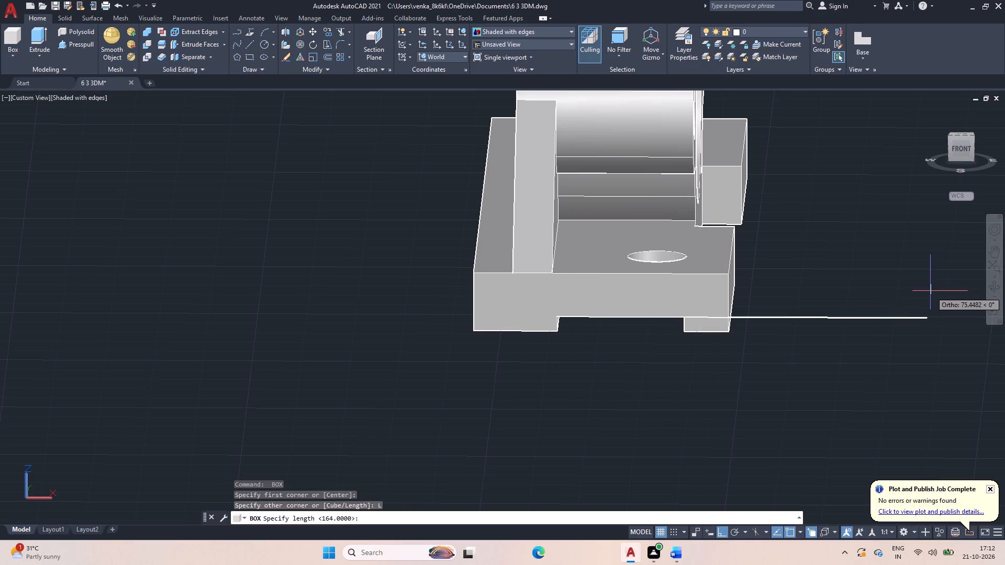
{"action": "left_click", "coordinate": [685, 318]}
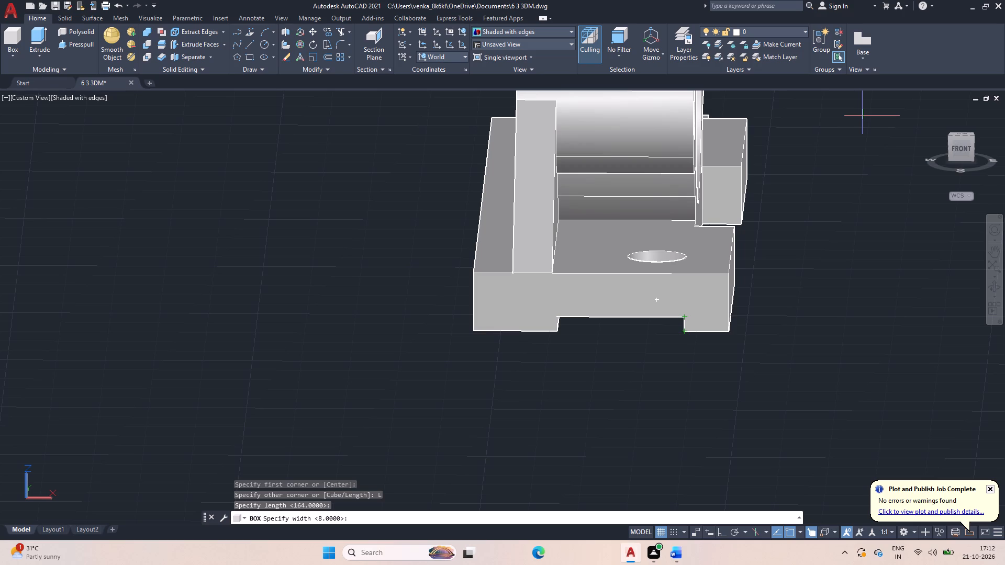
{"action": "type", "text": "164"}
{"action": "key", "text": "Return"}
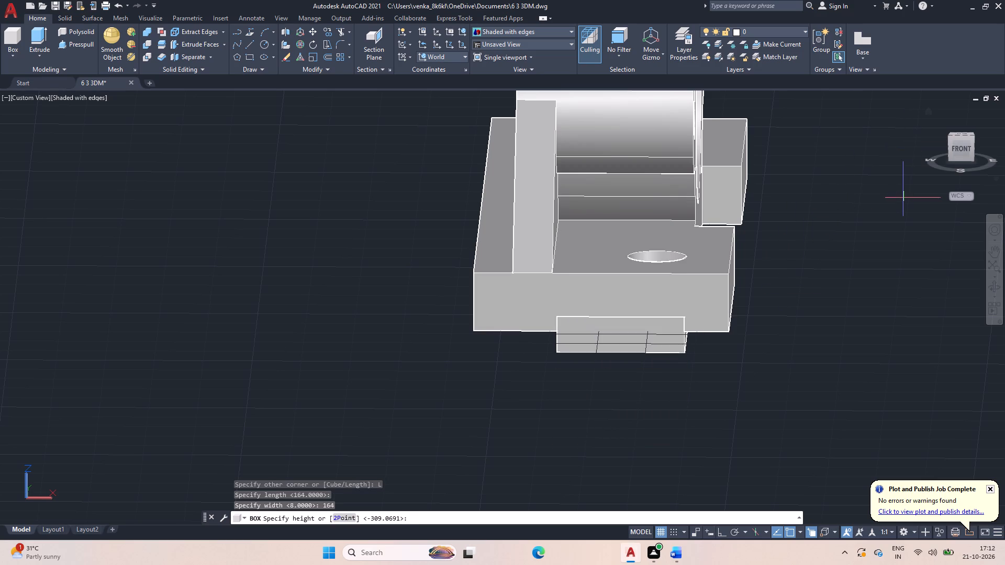
{"action": "left_click", "coordinate": [684, 332]}
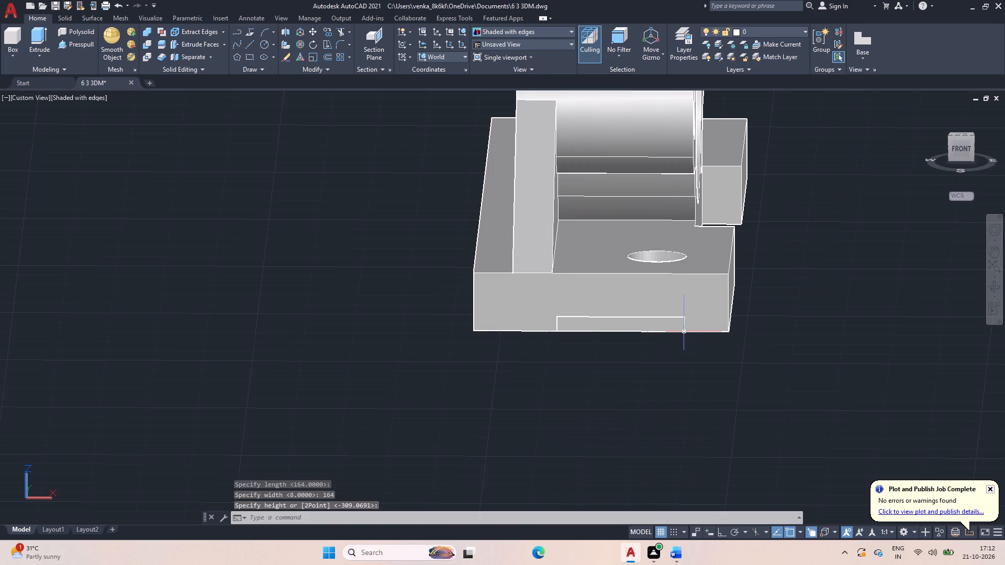
Press-pull the end face of the box in the base channel toward the far end of the base, twice.
{"action": "left_click", "coordinate": [995, 286]}
{"action": "left_click_drag", "start_coordinate": [938, 318], "coordinate": [889, 303]}
{"action": "key", "text": "Escape"}
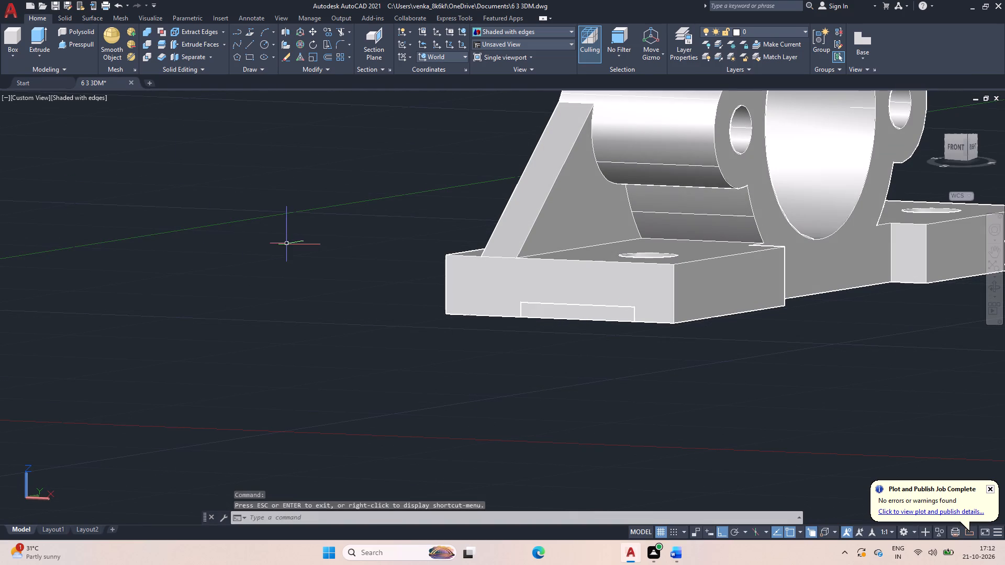
{"action": "middle_click_drag", "start_coordinate": [287, 244], "coordinate": [78, 297]}
{"action": "left_click", "coordinate": [75, 47]}
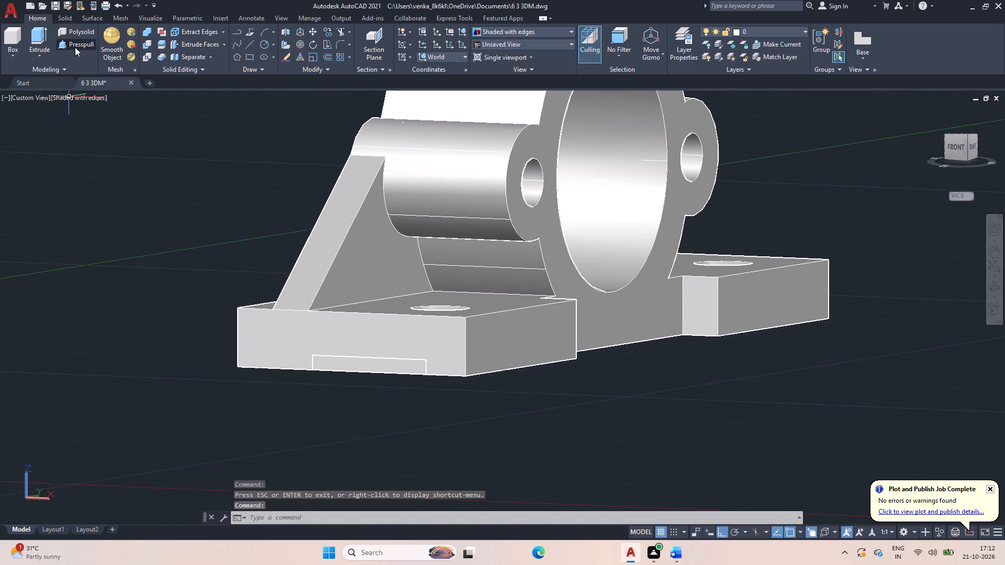
{"action": "left_click", "coordinate": [384, 368]}
{"action": "left_click", "coordinate": [888, 347]}
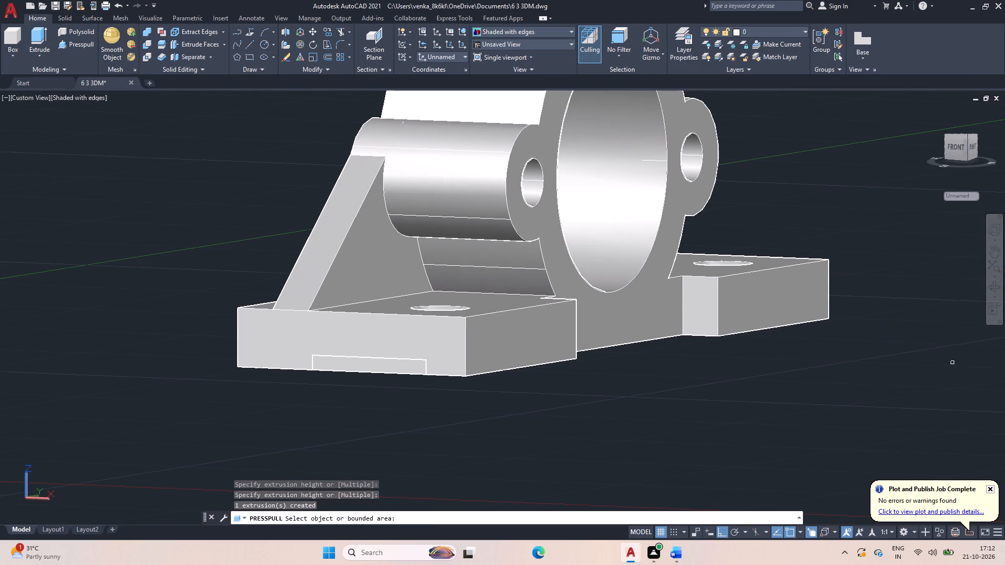
{"action": "left_click", "coordinate": [399, 368]}
{"action": "left_click", "coordinate": [879, 272]}
{"action": "key", "text": "Escape"}
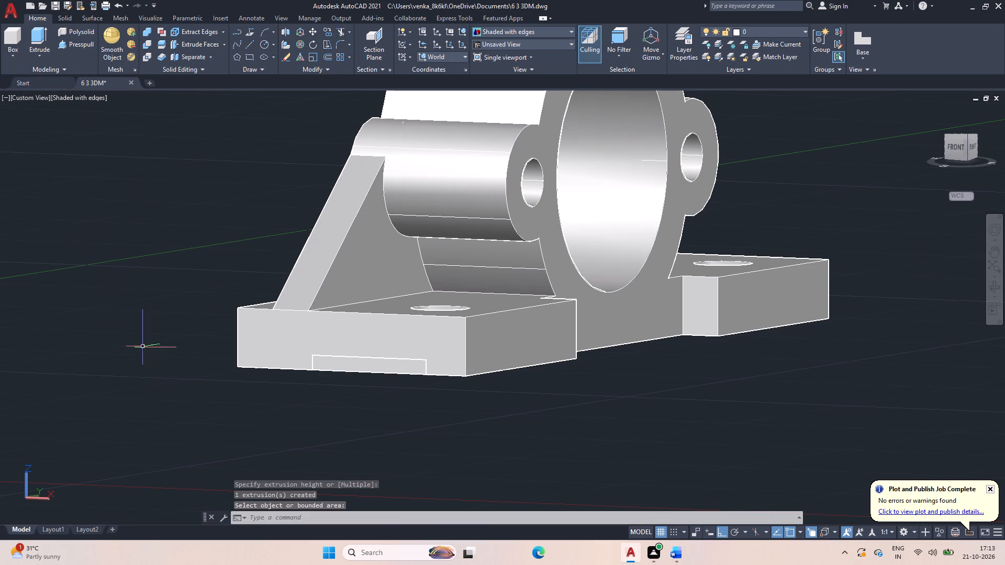
Subtract the box in the base channel from the bearing solid to cut the channel along the underside.
{"action": "key", "text": "s"}
{"action": "type", "text": "U"}
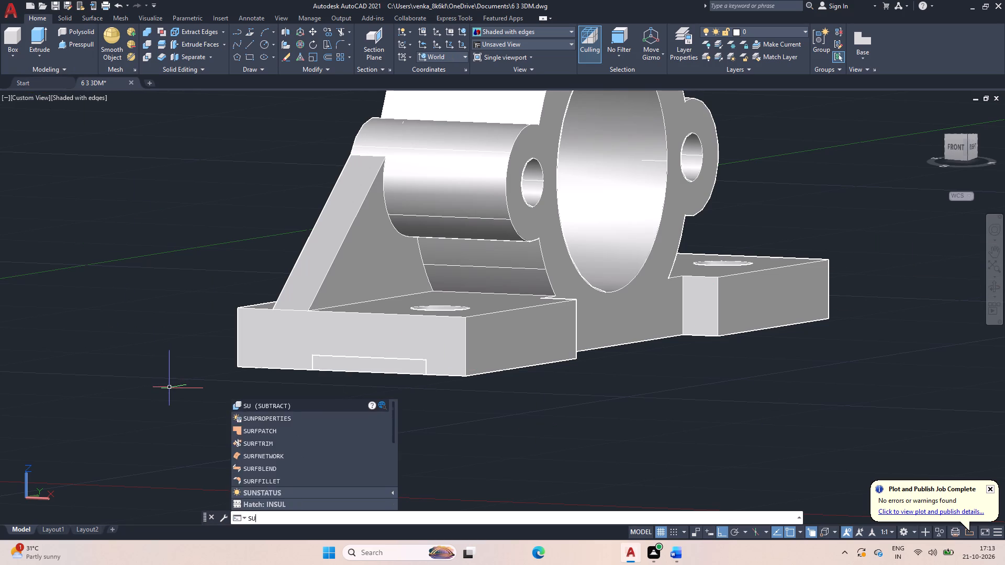
{"action": "key", "text": "space"}
{"action": "left_click", "coordinate": [338, 252]}
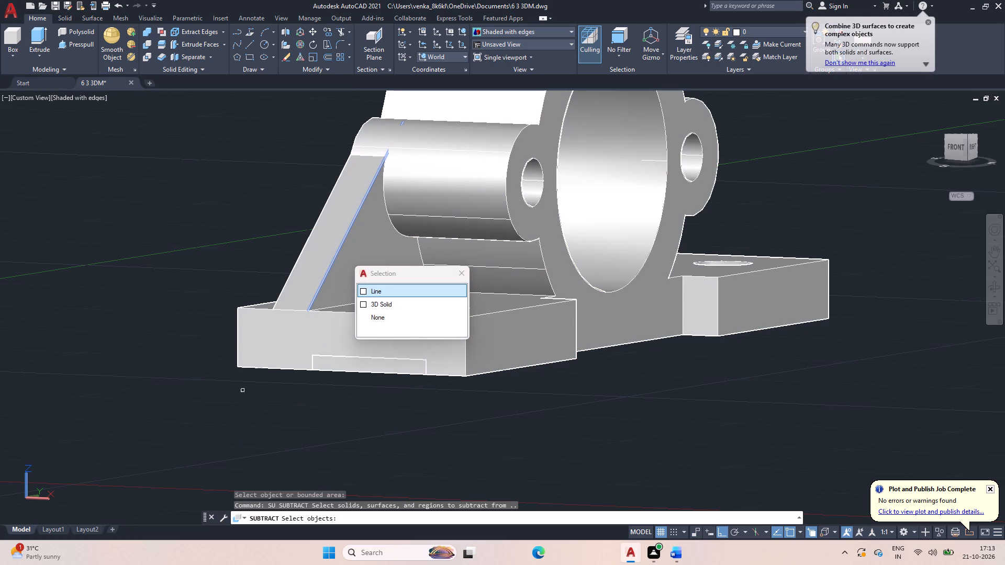
{"action": "key", "text": "space"}
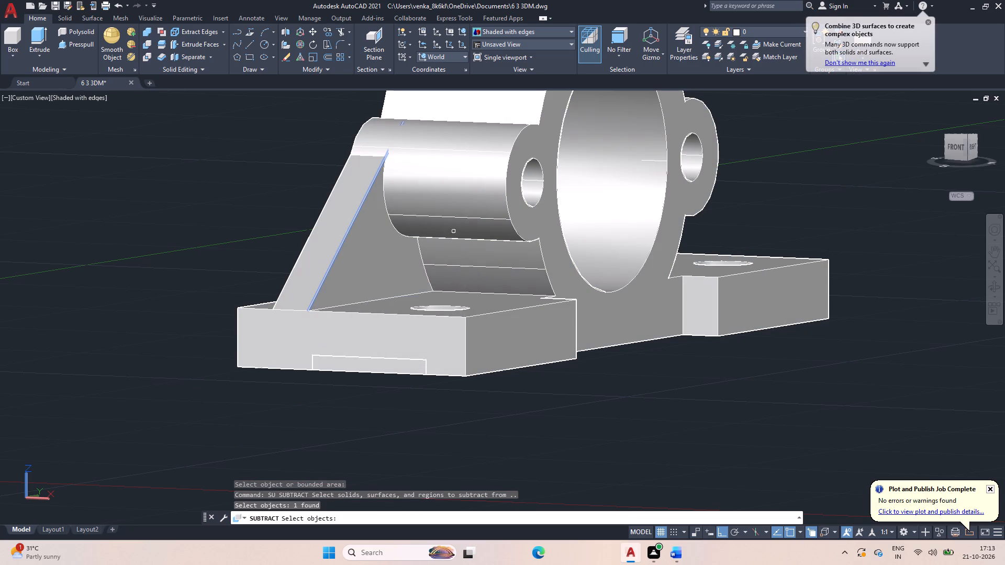
{"action": "left_click", "coordinate": [465, 231]}
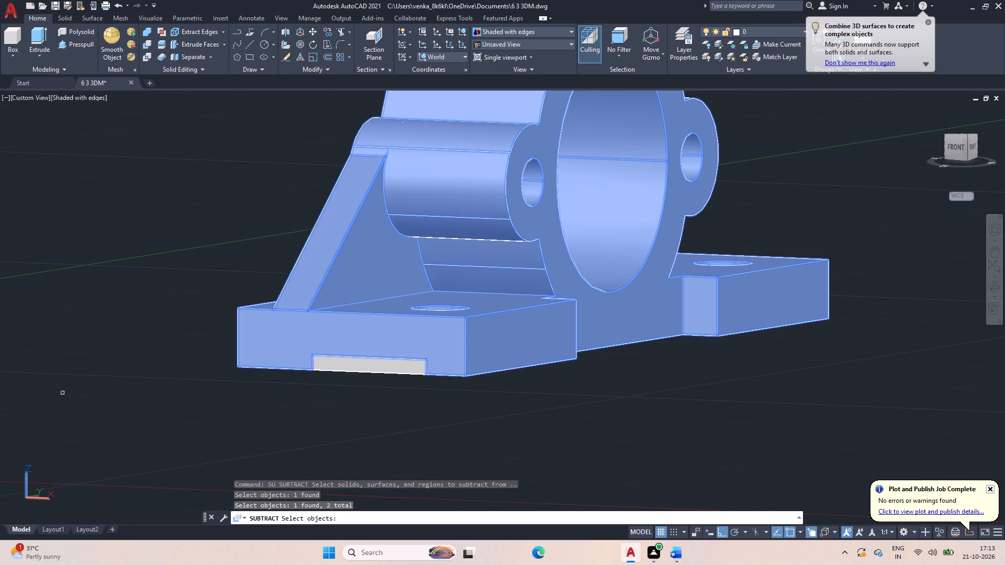
{"action": "key", "text": "space"}
{"action": "left_click", "coordinate": [342, 367]}
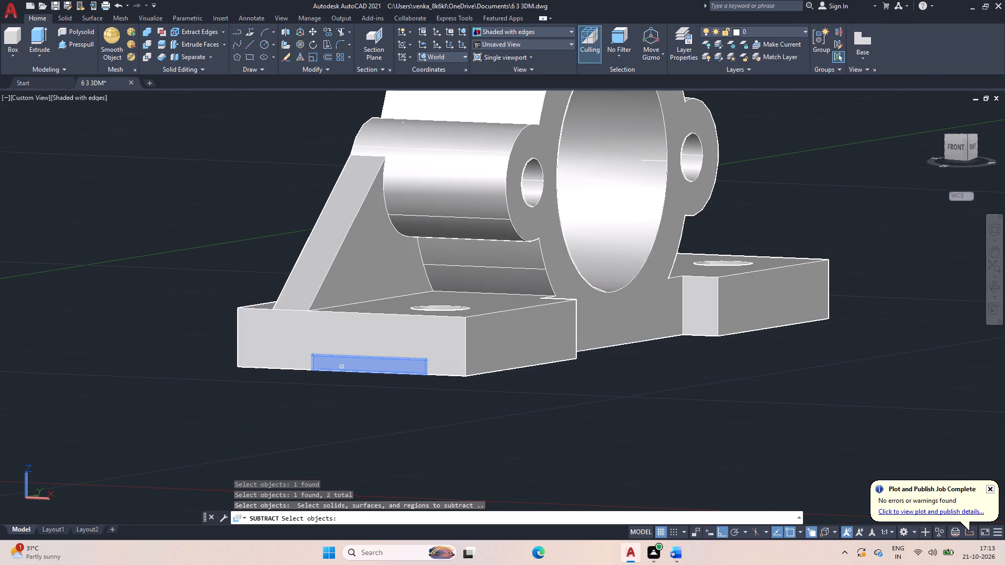
{"action": "key", "text": "space"}
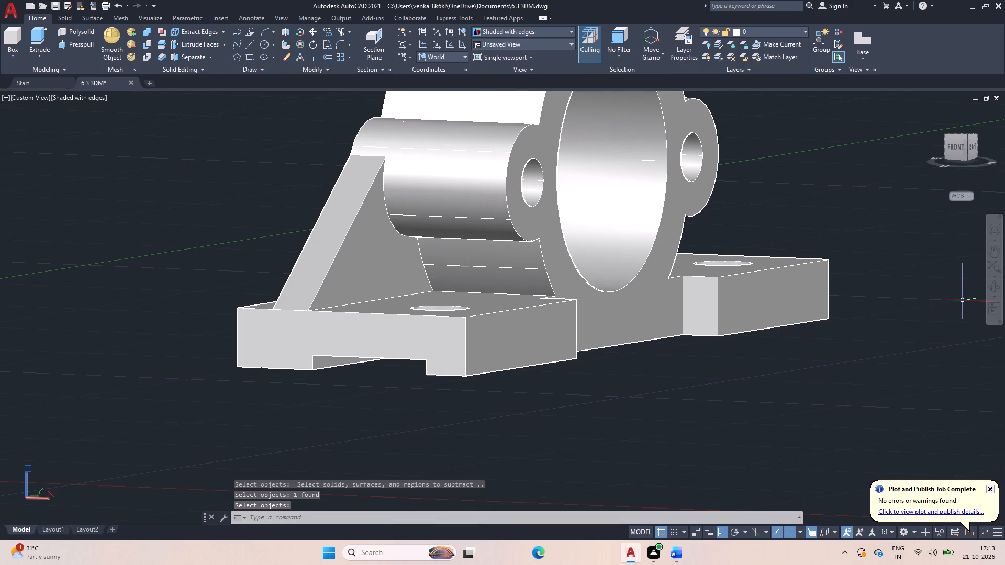
Examine the cut channel and the solid from below and above in model space, and return to Layout1.
{"action": "left_click", "coordinate": [998, 287]}
{"action": "left_click_drag", "start_coordinate": [866, 388], "coordinate": [874, 331]}
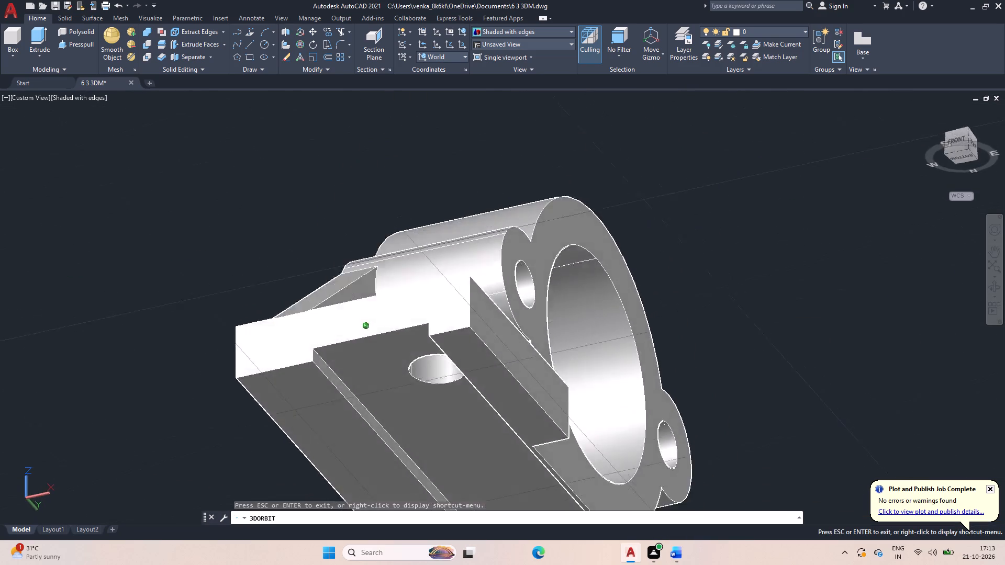
{"action": "left_click_drag", "start_coordinate": [874, 331], "coordinate": [826, 436]}
{"action": "middle_click_drag", "start_coordinate": [835, 367], "coordinate": [686, 468]}
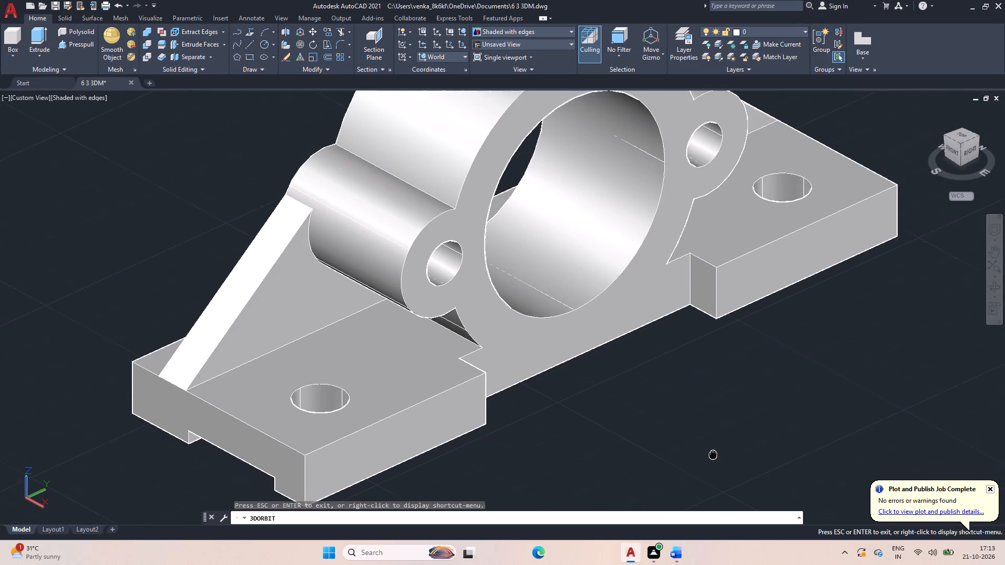
{"action": "middle_click_drag", "start_coordinate": [686, 468], "coordinate": [668, 479]}
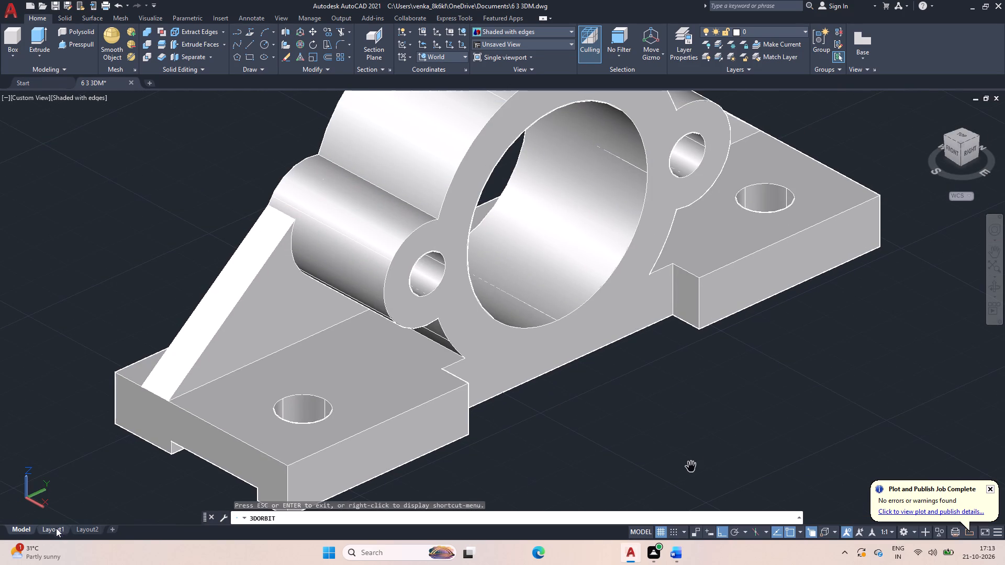
{"action": "key", "text": "Escape"}
{"action": "left_click", "coordinate": [49, 531]}
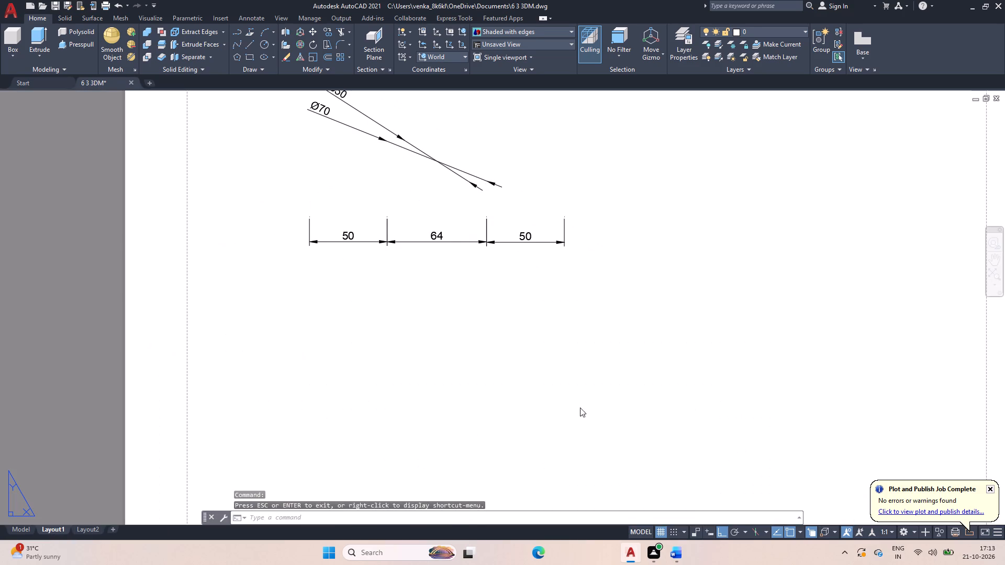
{"action": "scroll", "coordinate": [654, 358], "scroll_direction": "down", "scroll_amount": 1}
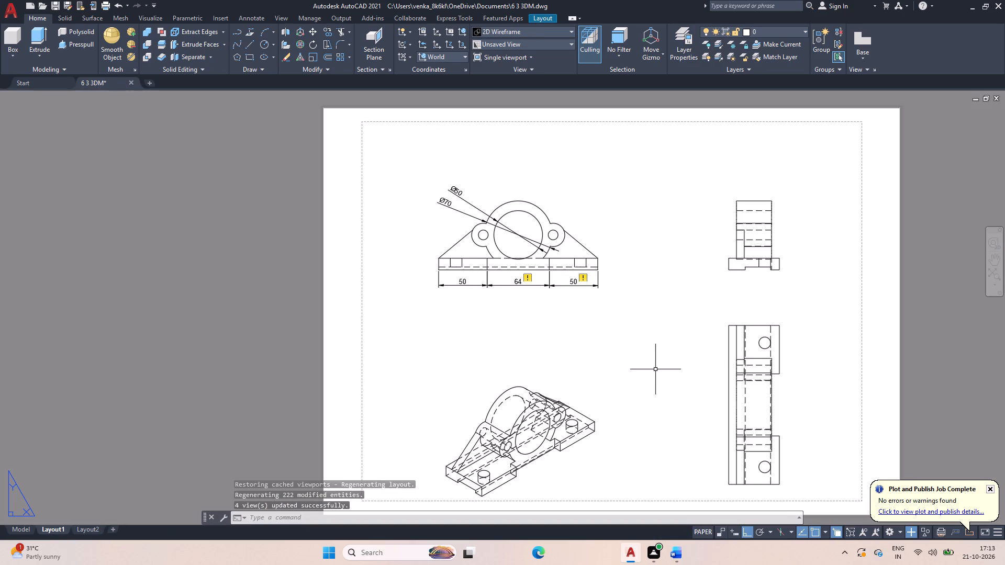
{"action": "middle_click_drag", "start_coordinate": [655, 375], "coordinate": [580, 368]}
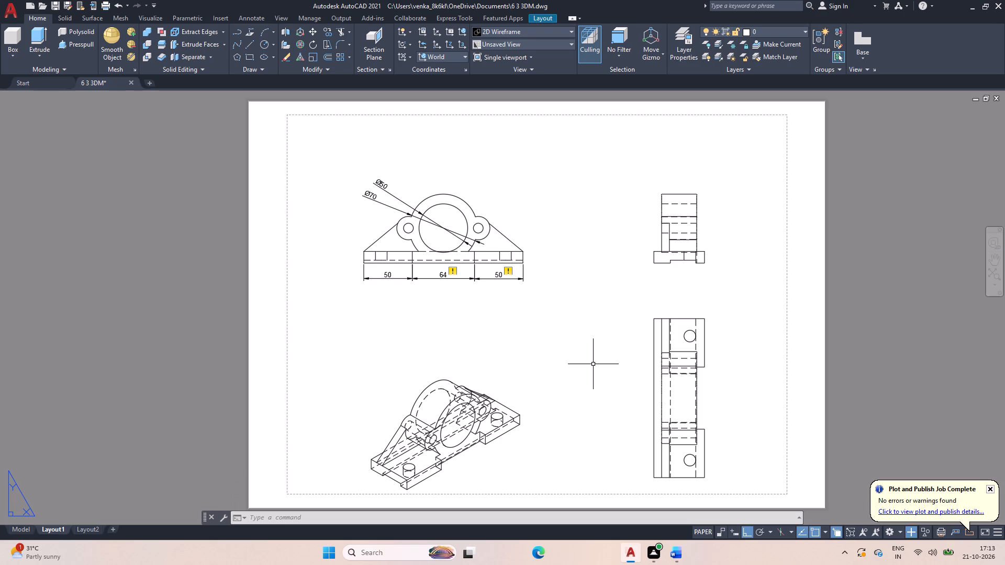
Change the isometric view on Layout1 to a shaded display.
{"action": "double_click", "coordinate": [468, 430]}
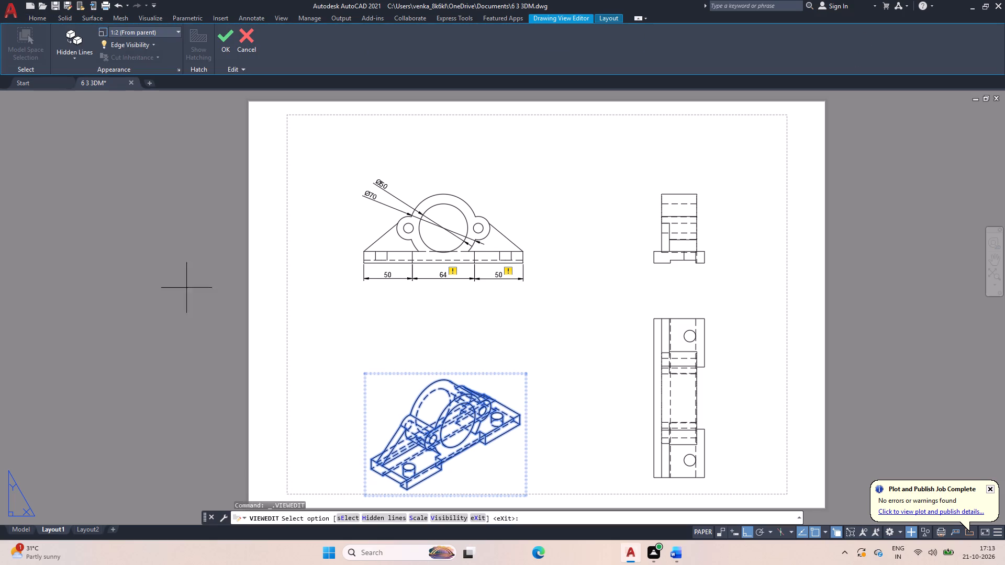
{"action": "left_click", "coordinate": [73, 60]}
{"action": "left_click", "coordinate": [112, 133]}
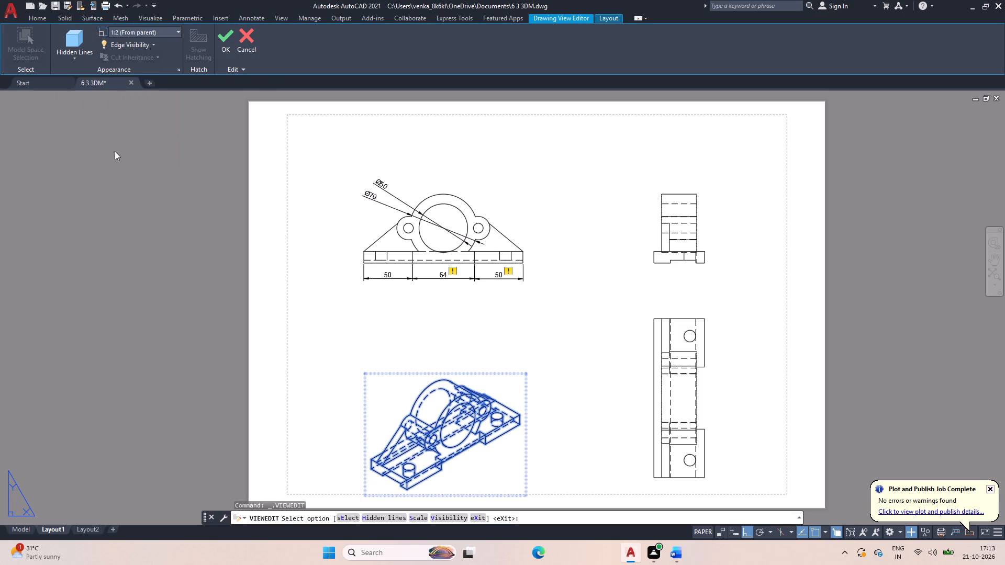
{"action": "key", "text": "Escape"}
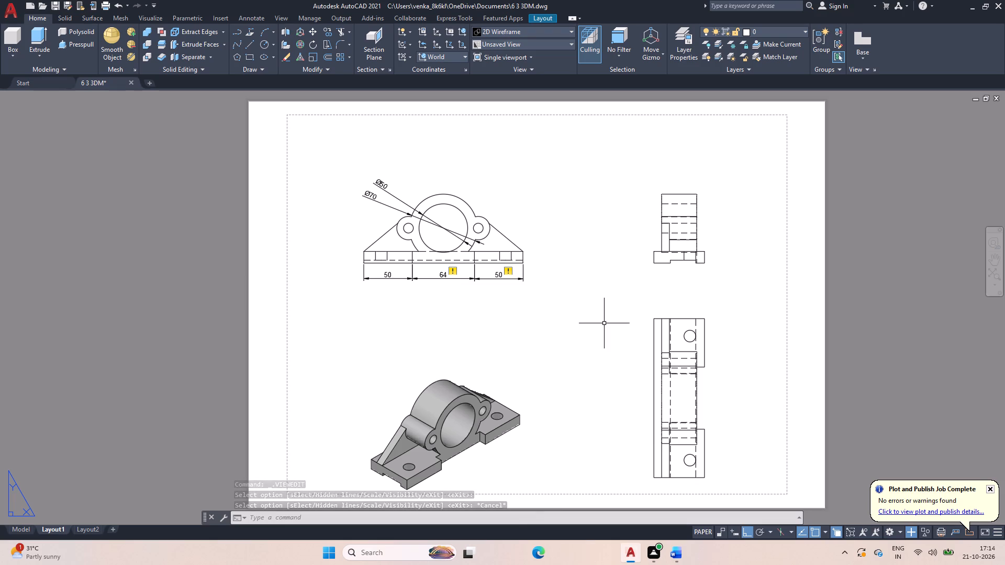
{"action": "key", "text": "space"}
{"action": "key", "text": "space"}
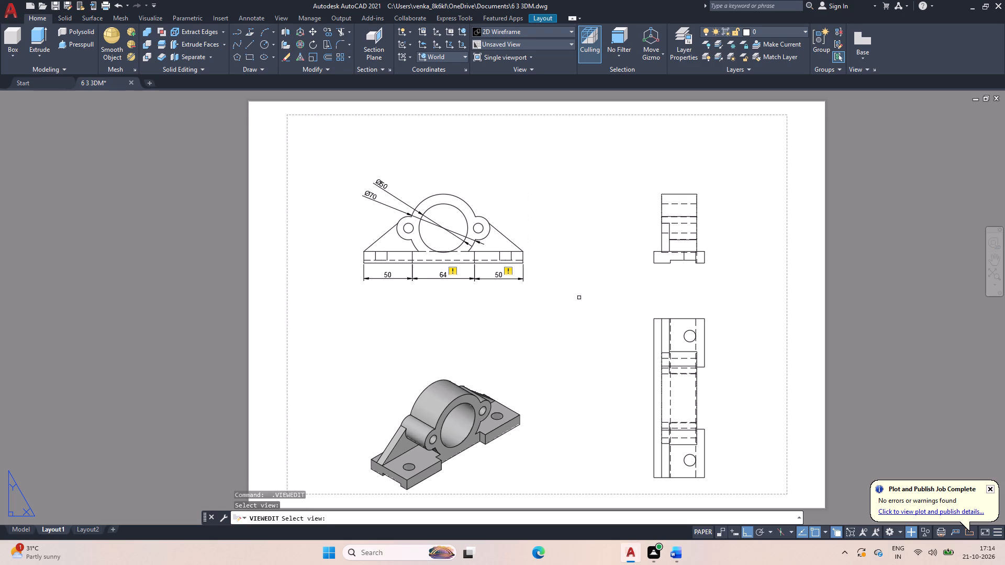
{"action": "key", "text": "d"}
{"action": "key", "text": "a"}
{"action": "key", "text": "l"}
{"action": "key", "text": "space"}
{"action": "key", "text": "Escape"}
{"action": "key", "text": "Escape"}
Add an aligned dimension for the base thickness just outside the right end of the bore-face view.
{"action": "type", "text": "DA"}
{"action": "type", "text": "L"}
{"action": "key", "text": "space"}
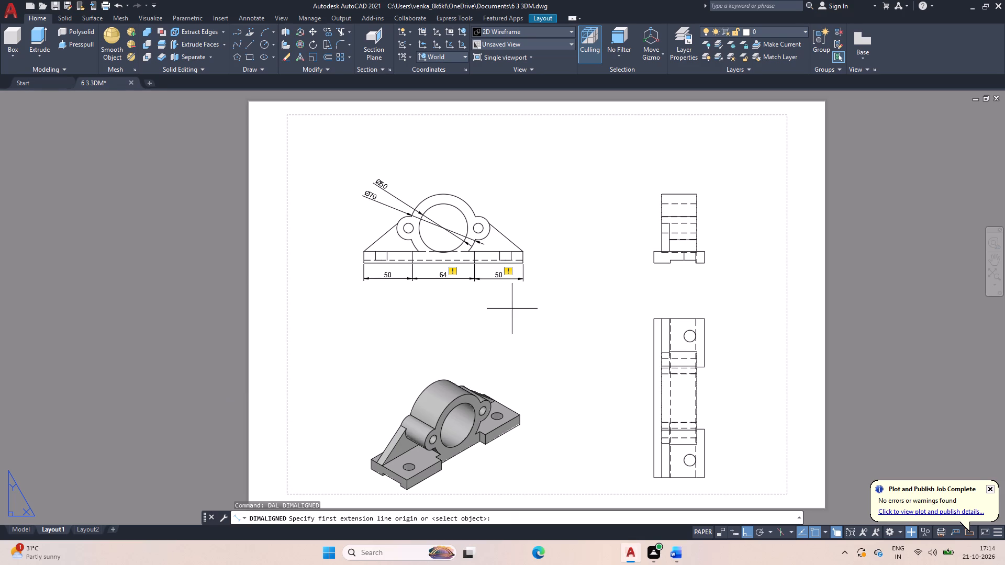
{"action": "scroll", "coordinate": [526, 267], "scroll_direction": "up", "scroll_amount": 2}
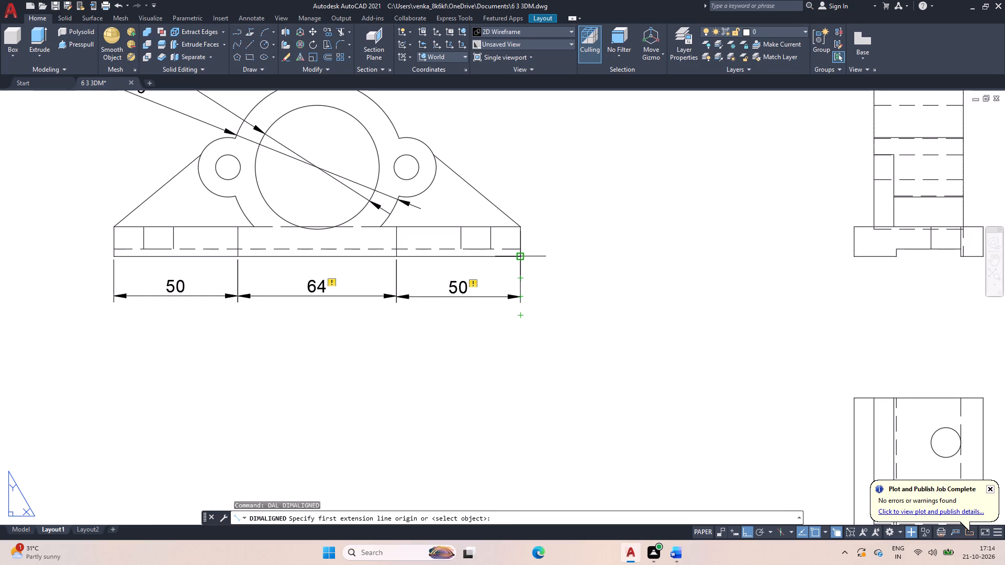
{"action": "left_click", "coordinate": [521, 255]}
{"action": "left_click", "coordinate": [519, 228]}
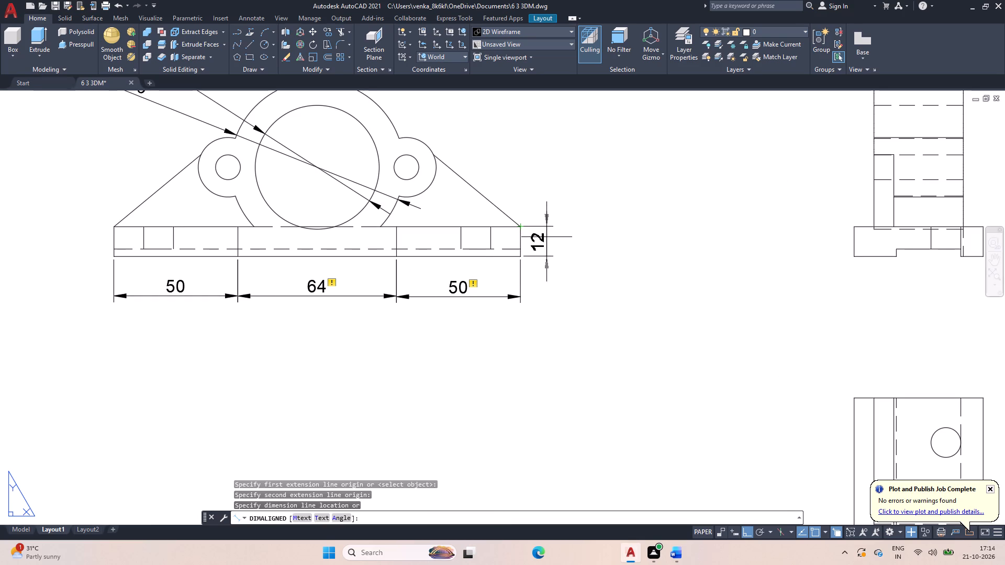
{"action": "left_click", "coordinate": [546, 237]}
Dimension the diameters of both base mounting holes in the plan view, placing the labels to the left of the view.
{"action": "scroll", "coordinate": [557, 272], "scroll_direction": "down", "scroll_amount": 1}
{"action": "middle_click_drag", "start_coordinate": [576, 316], "coordinate": [571, 312]}
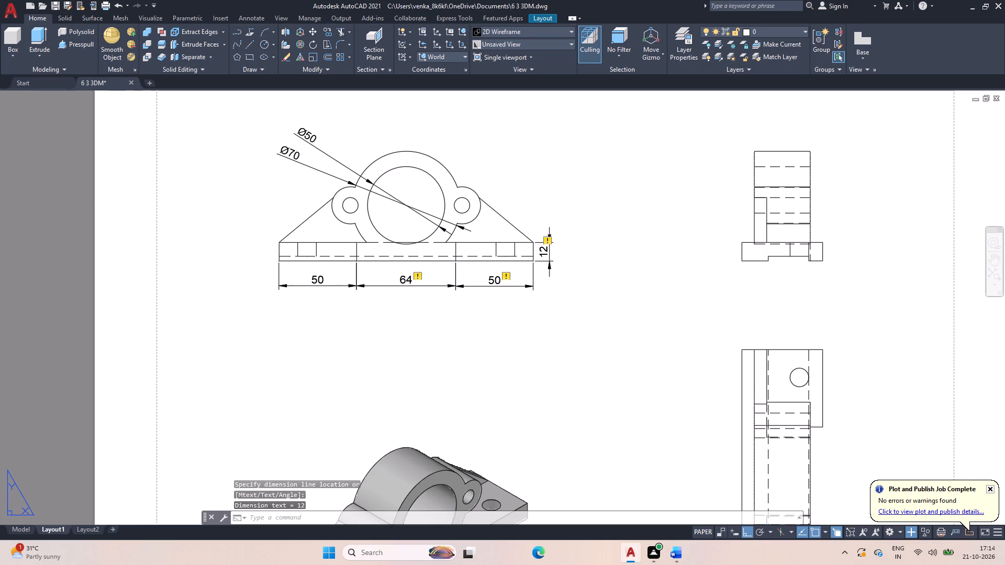
{"action": "middle_click_drag", "start_coordinate": [571, 312], "coordinate": [565, 256]}
{"action": "scroll", "coordinate": [565, 257], "scroll_direction": "down", "scroll_amount": 1}
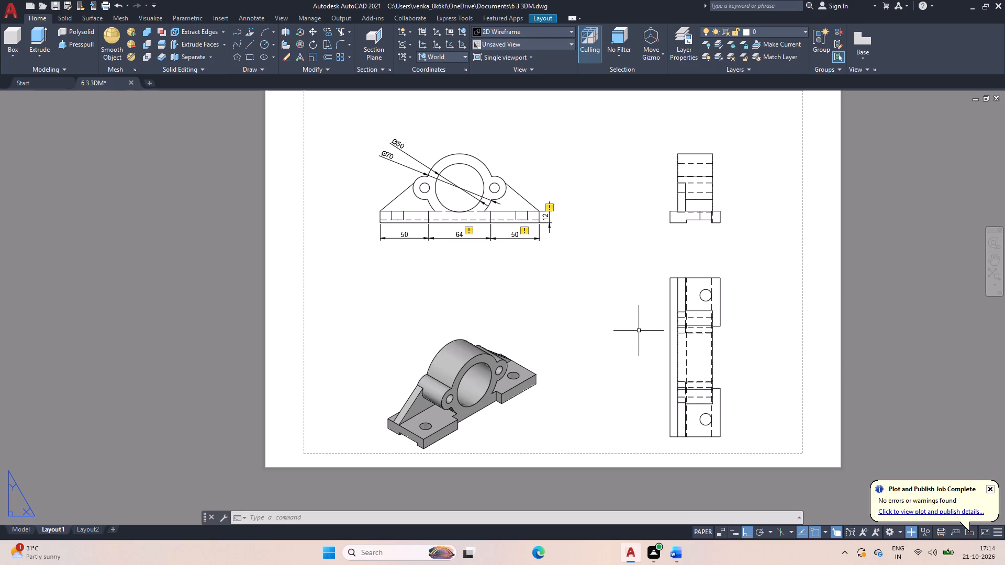
{"action": "type", "text": "DD"}
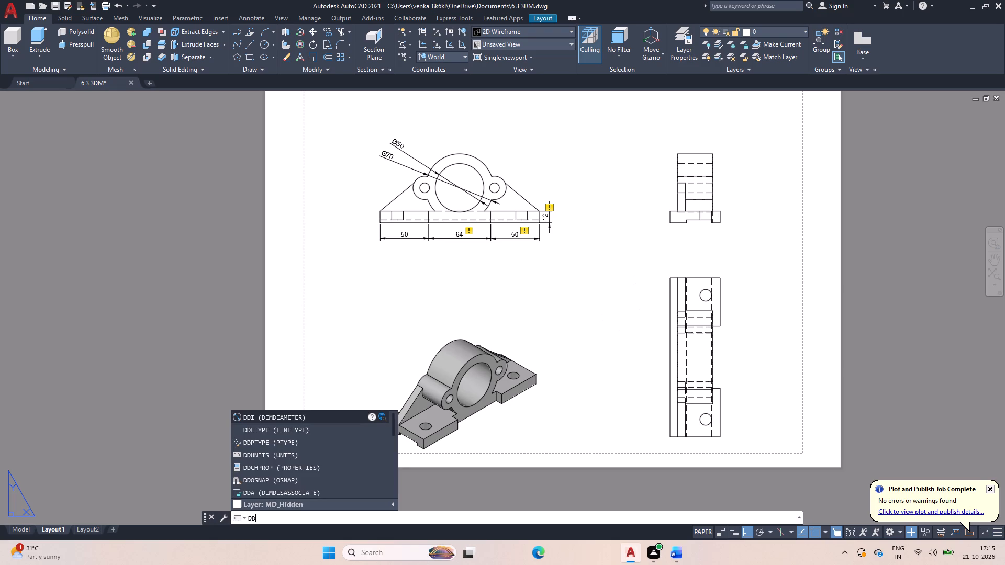
{"action": "key", "text": "space"}
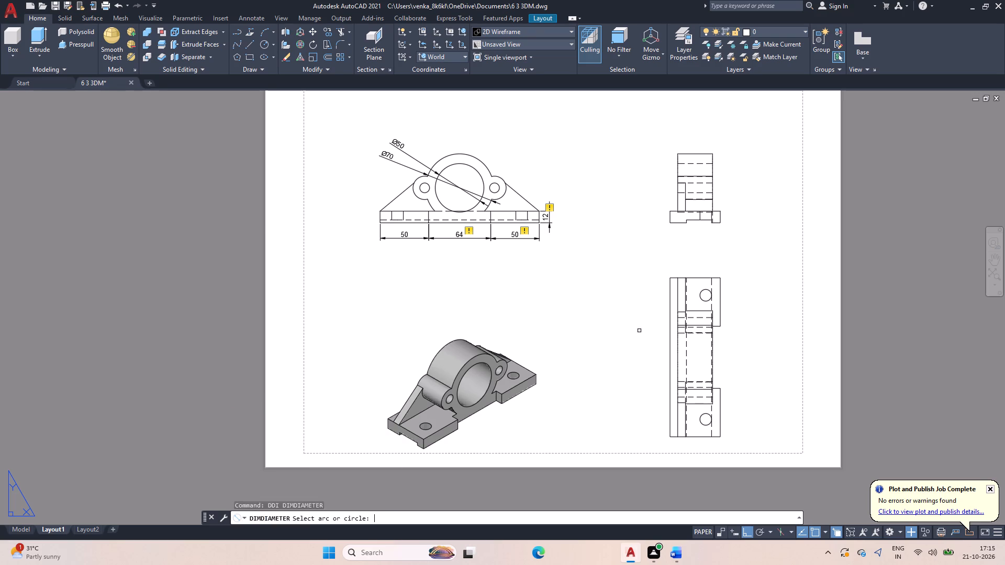
{"action": "left_click", "coordinate": [703, 290]}
{"action": "left_click", "coordinate": [655, 293]}
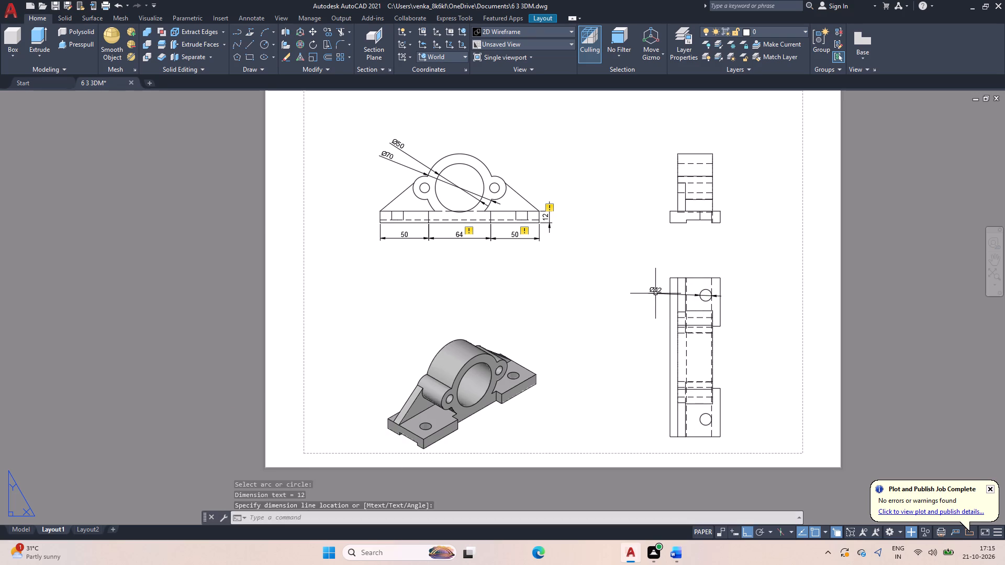
{"action": "key", "text": "space"}
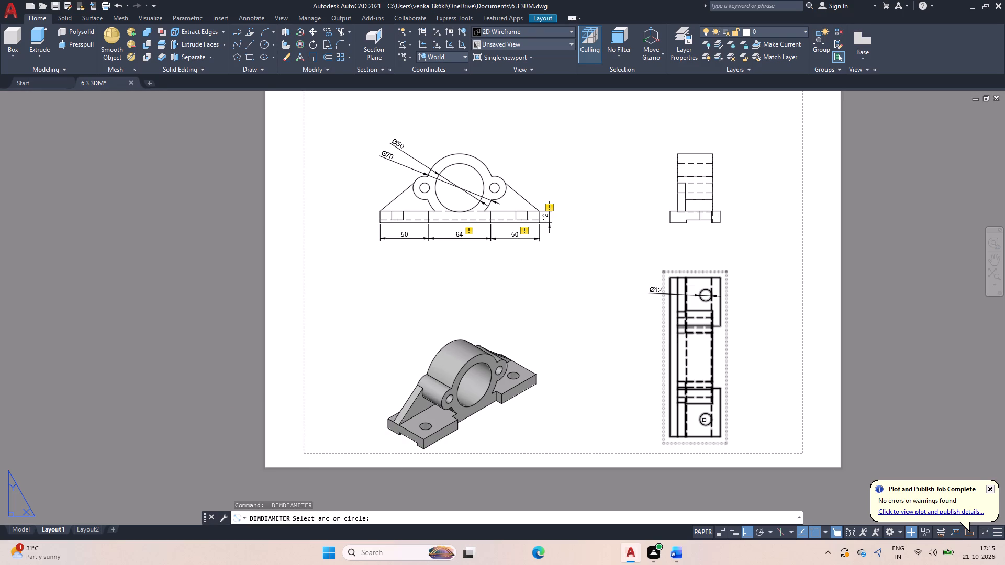
{"action": "left_click", "coordinate": [702, 420]}
{"action": "left_click", "coordinate": [700, 420]}
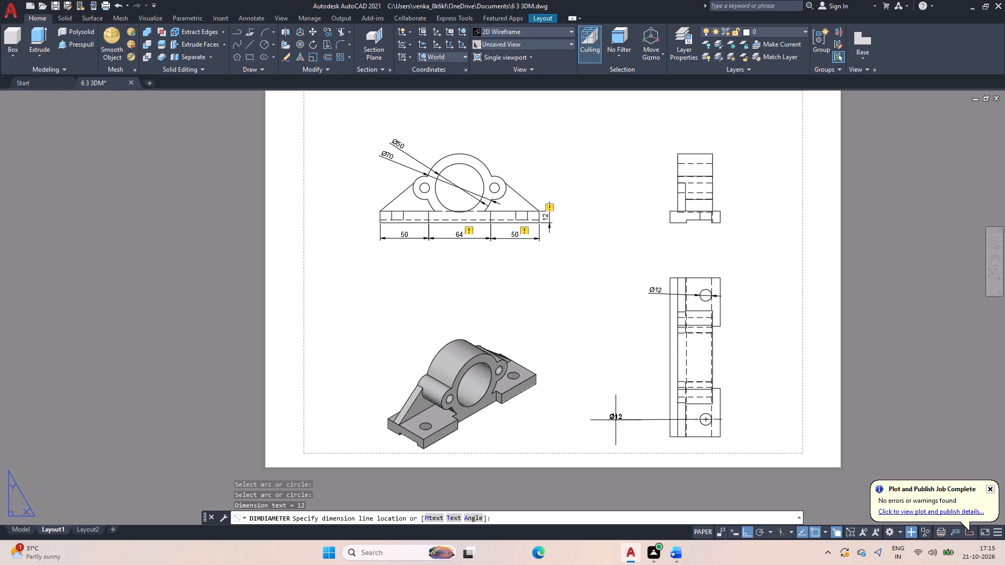
{"action": "left_click", "coordinate": [629, 418]}
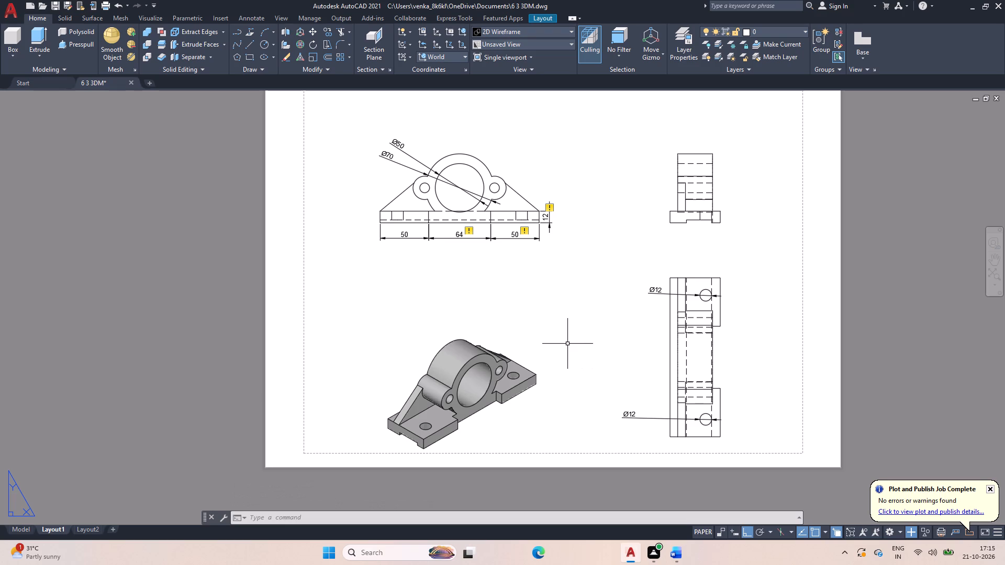
Dimension the outer radii of the two side lugs in the bore-face view, placing each label outside its lug.
{"action": "type", "text": "DRA"}
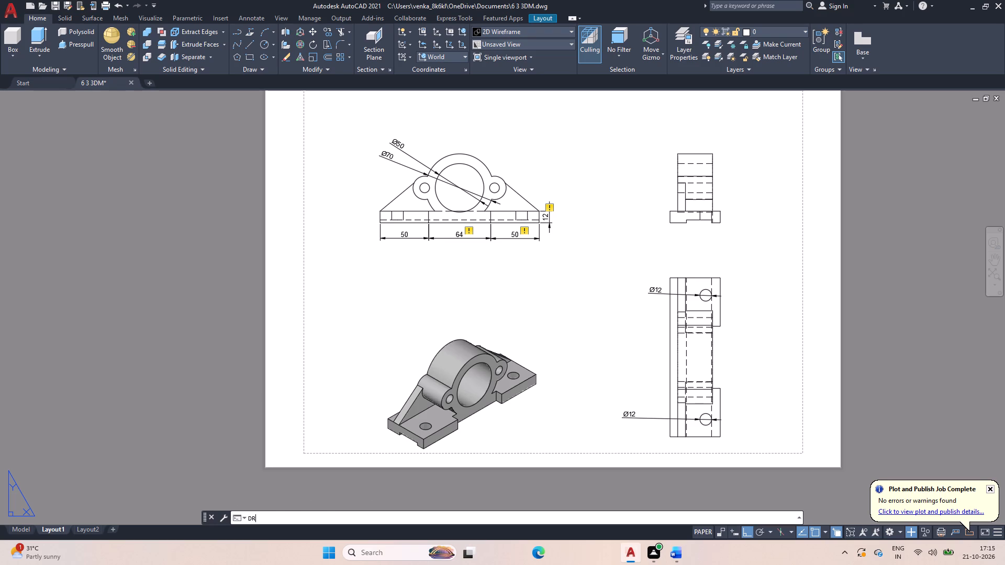
{"action": "key", "text": "space"}
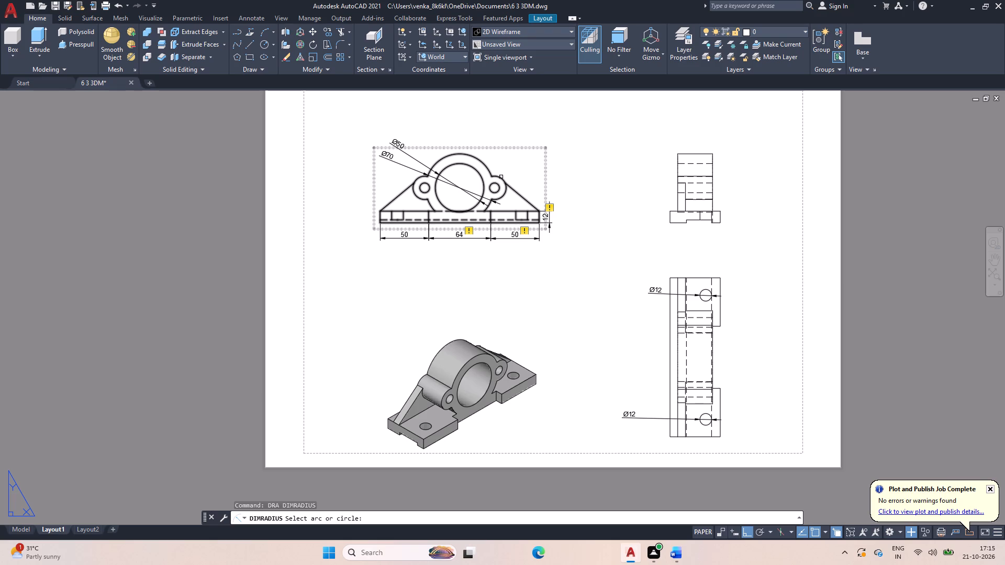
{"action": "left_click", "coordinate": [496, 178]}
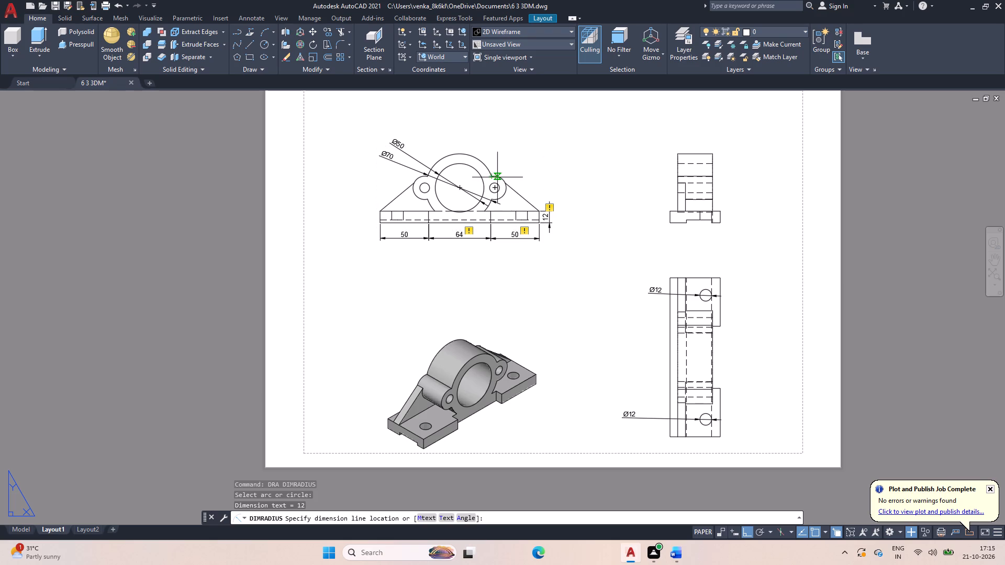
{"action": "left_click", "coordinate": [522, 177]}
{"action": "key", "text": "space"}
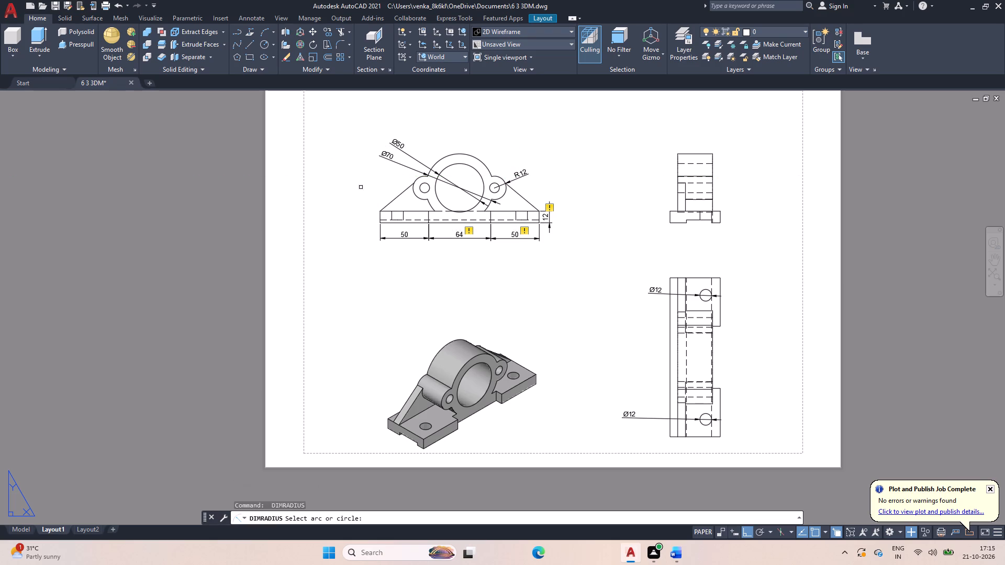
{"action": "left_click", "coordinate": [419, 179]}
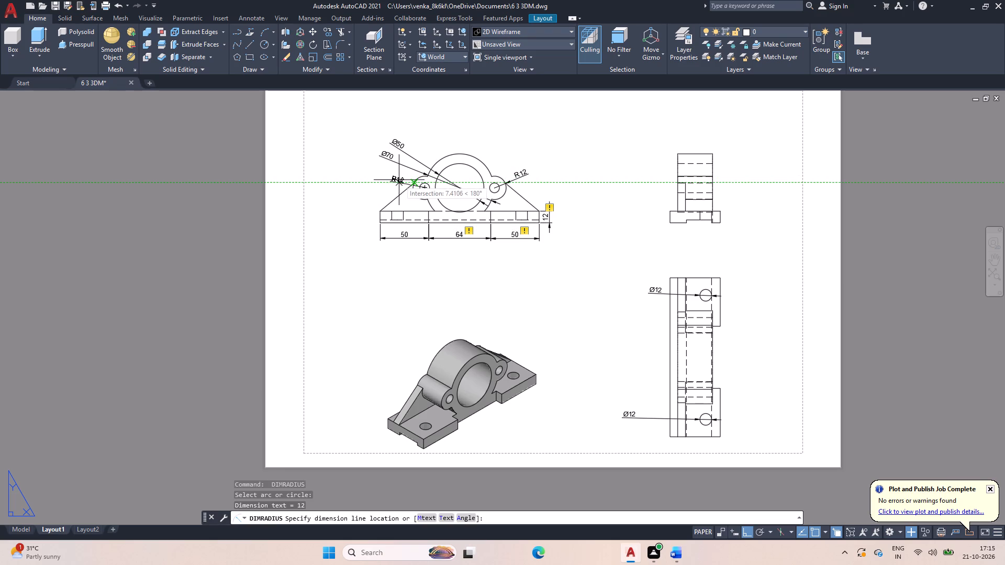
{"action": "left_click", "coordinate": [394, 180]}
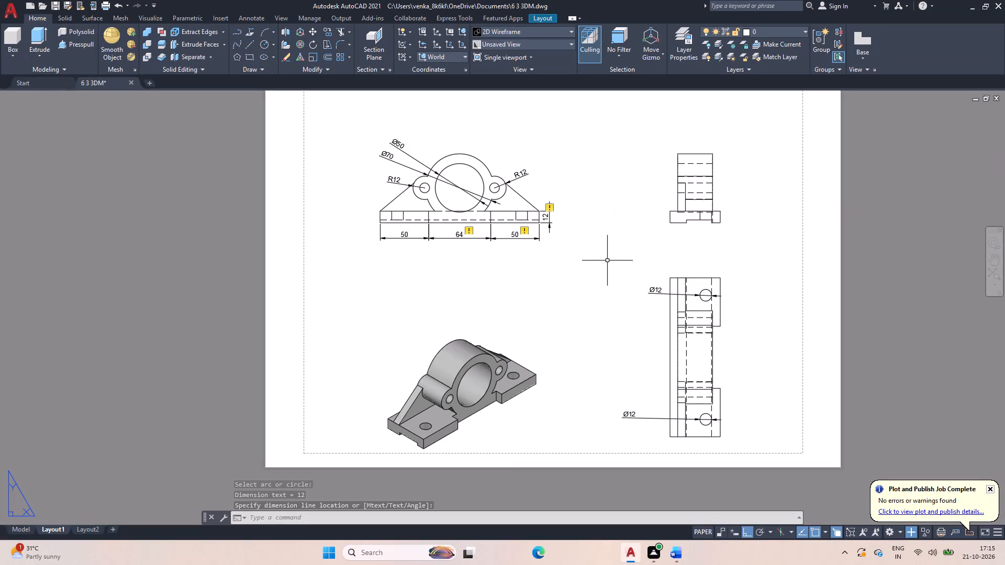
Add an aligned dimension for the base channel's depth in the end view, placing it just outside the view's left edge.
{"action": "type", "text": "DA"}
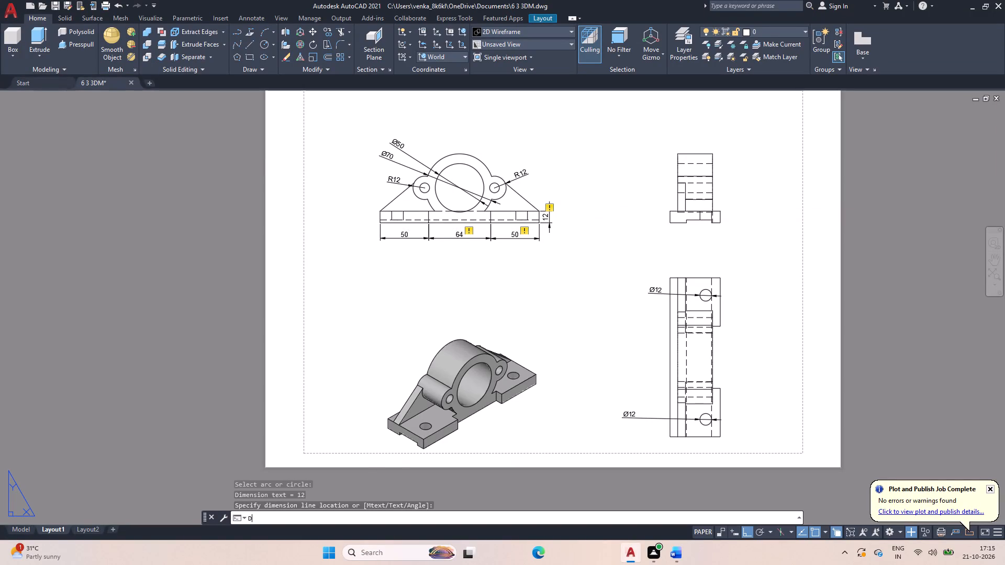
{"action": "type", "text": "L"}
{"action": "key", "text": "space"}
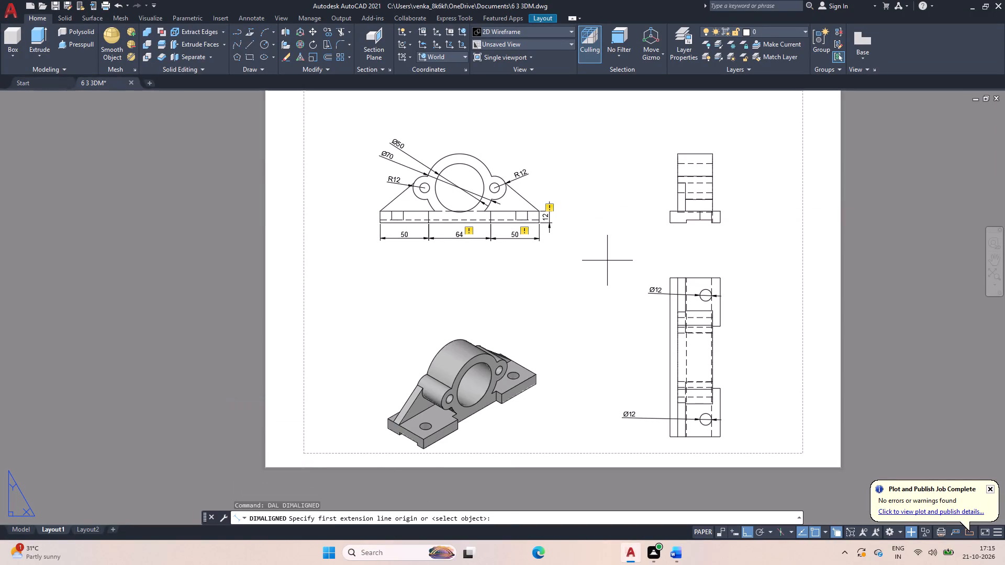
{"action": "scroll", "coordinate": [713, 252], "scroll_direction": "up", "scroll_amount": 3}
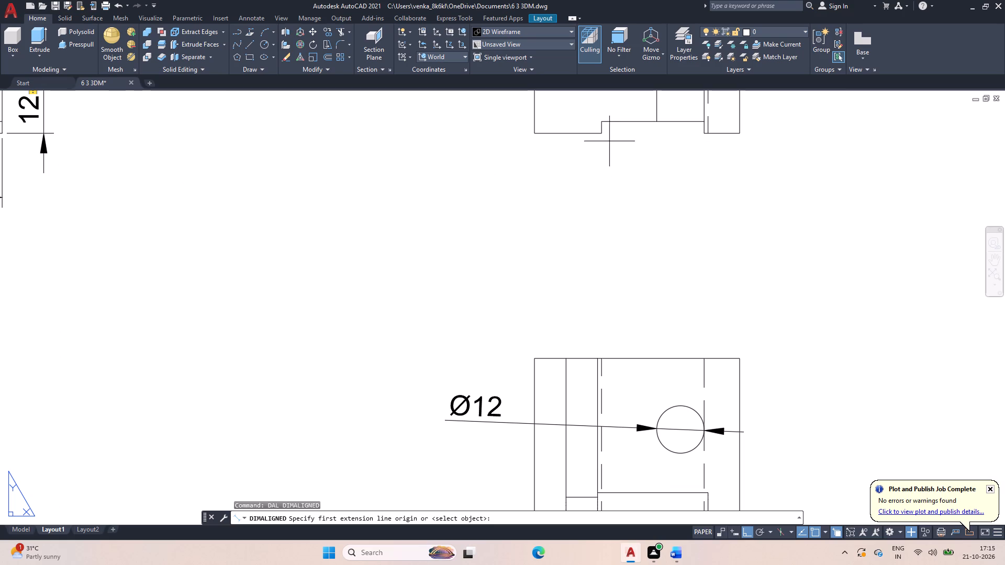
{"action": "left_click", "coordinate": [600, 131]}
{"action": "left_click", "coordinate": [605, 119]}
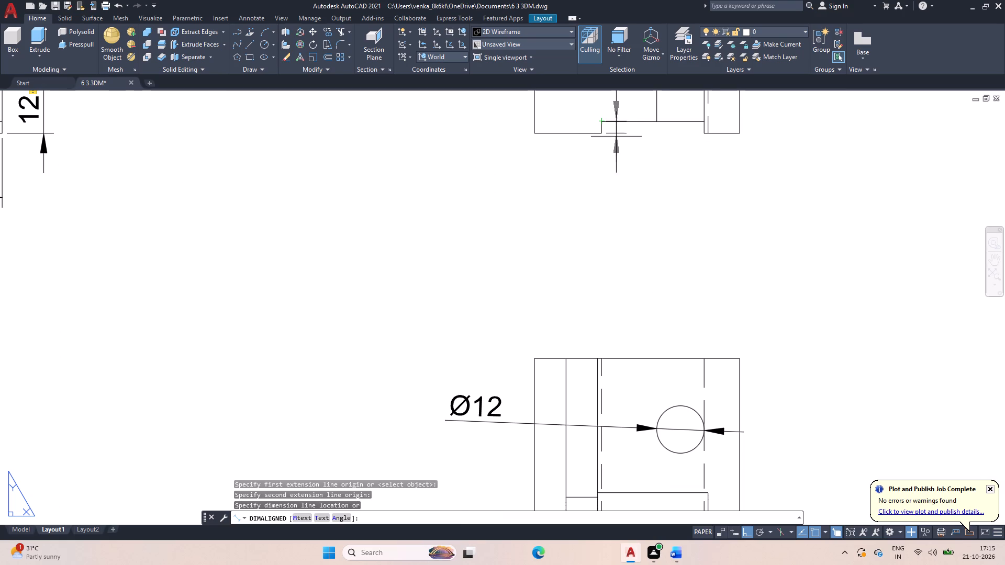
{"action": "scroll", "coordinate": [487, 177], "scroll_direction": "down", "scroll_amount": 1}
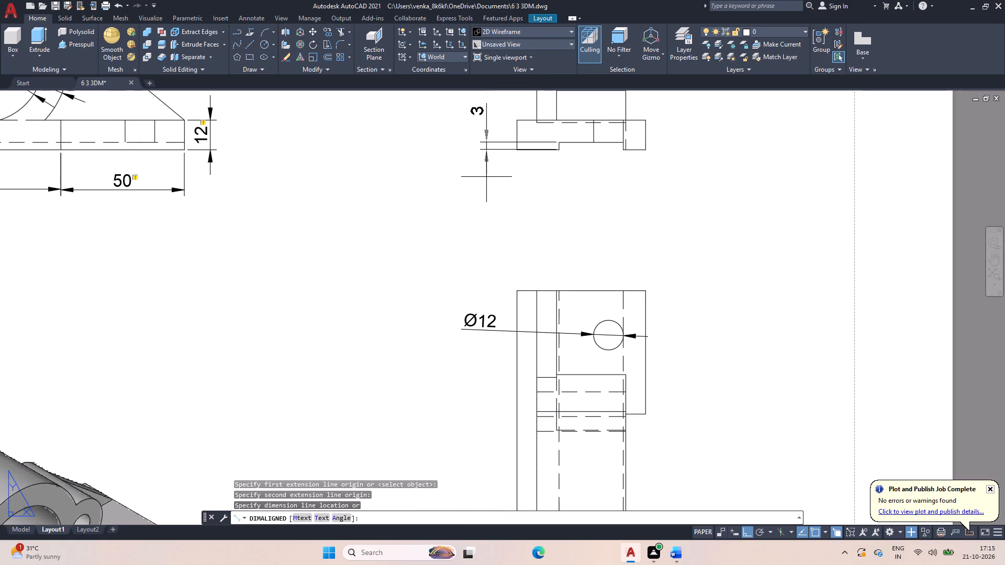
{"action": "left_click", "coordinate": [487, 177]}
Add an aligned dimension for the base thickness in the end view, placing it just outside the view's right edge.
{"action": "key", "text": "space"}
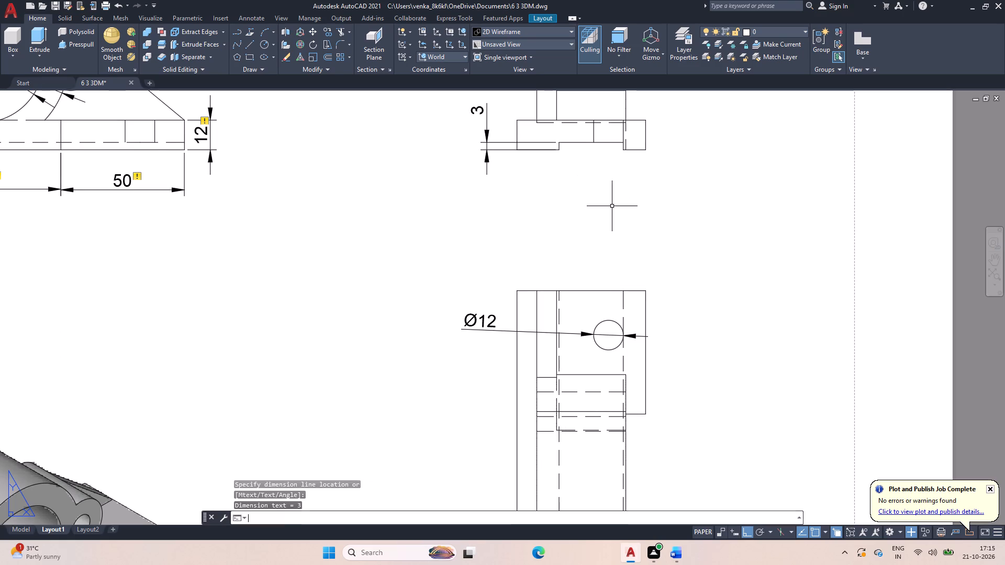
{"action": "left_click", "coordinate": [646, 150]}
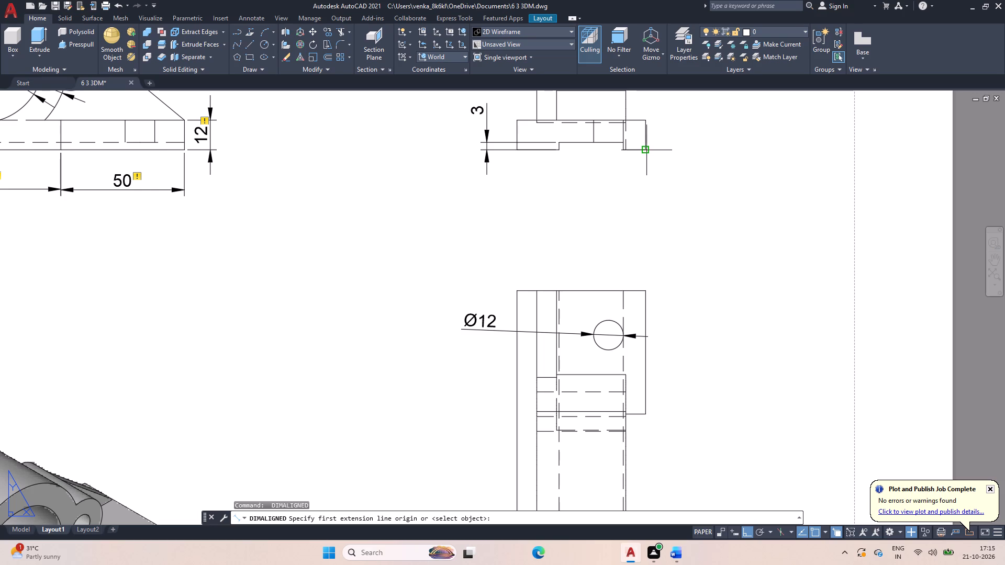
{"action": "left_click", "coordinate": [642, 121]}
{"action": "left_click", "coordinate": [677, 144]}
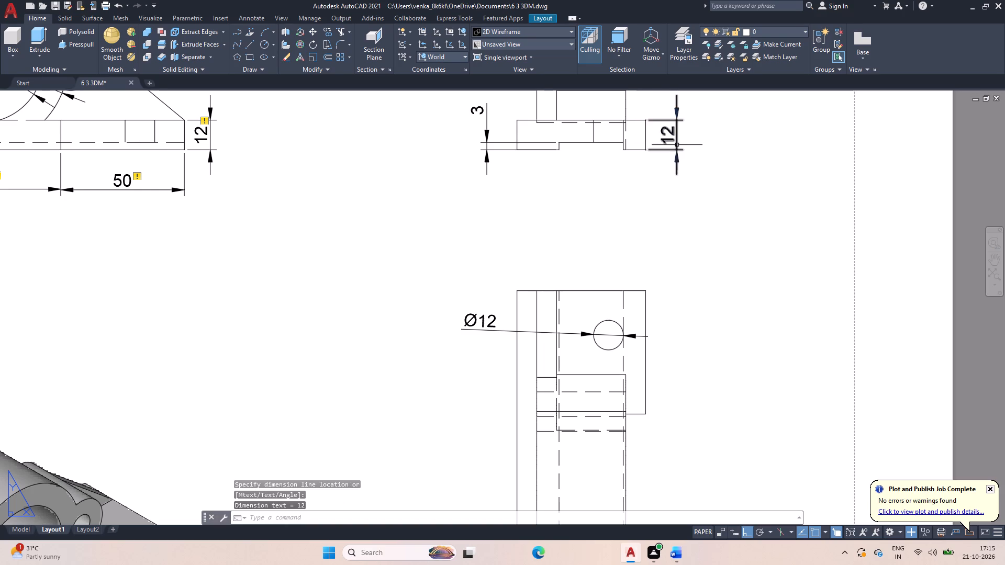
Dimension the distance from the upper mounting hole's centre to the right edge of the plan view, placing it above the view.
{"action": "middle_click_drag", "start_coordinate": [659, 273], "coordinate": [705, 192]}
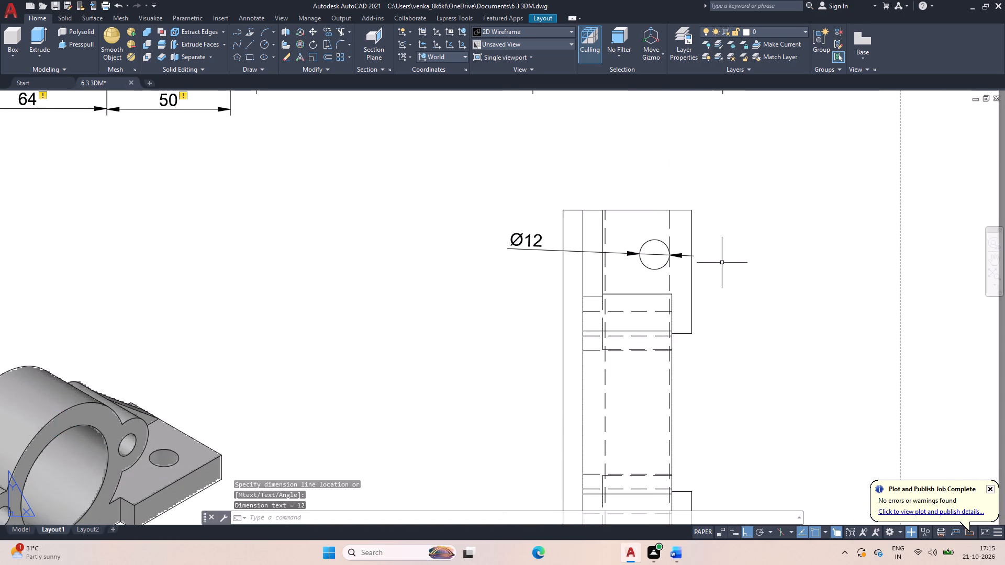
{"action": "key", "text": "space"}
{"action": "left_click", "coordinate": [657, 254]}
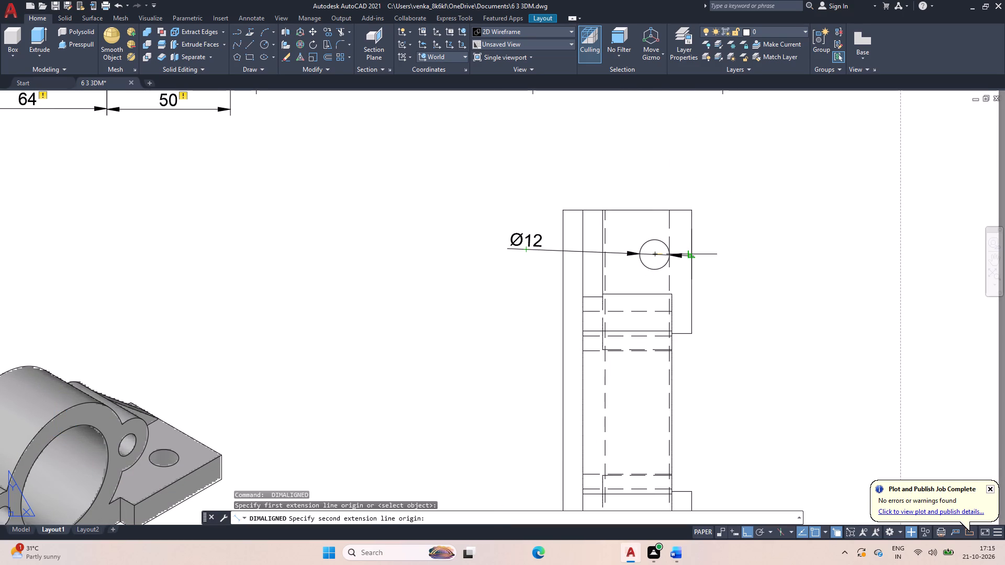
{"action": "left_click", "coordinate": [694, 253]}
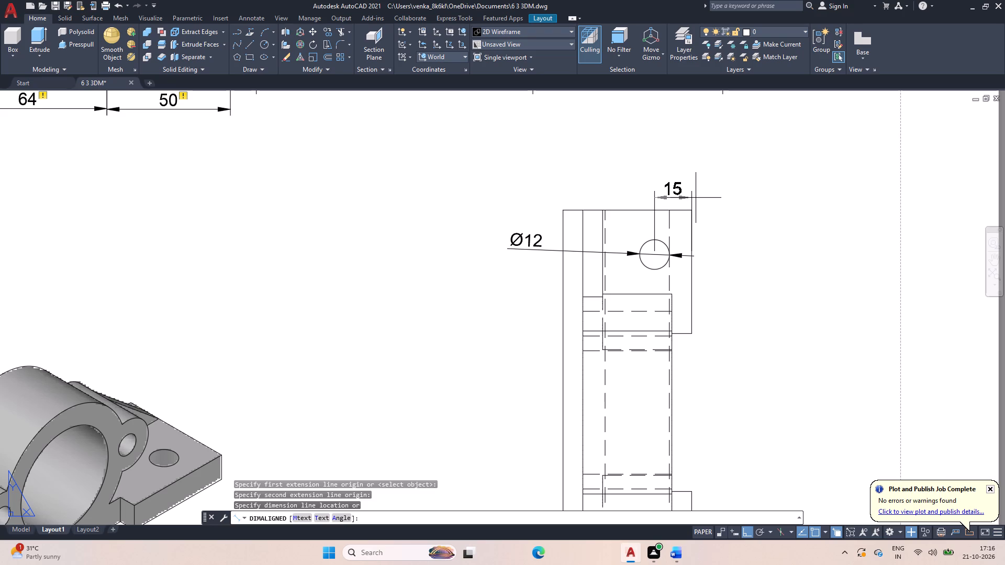
{"action": "left_click", "coordinate": [691, 195]}
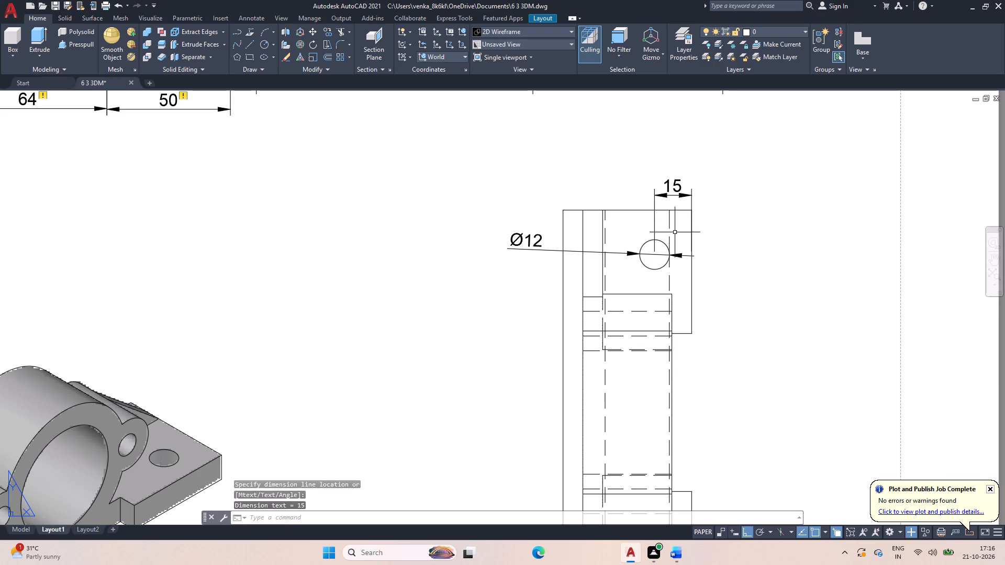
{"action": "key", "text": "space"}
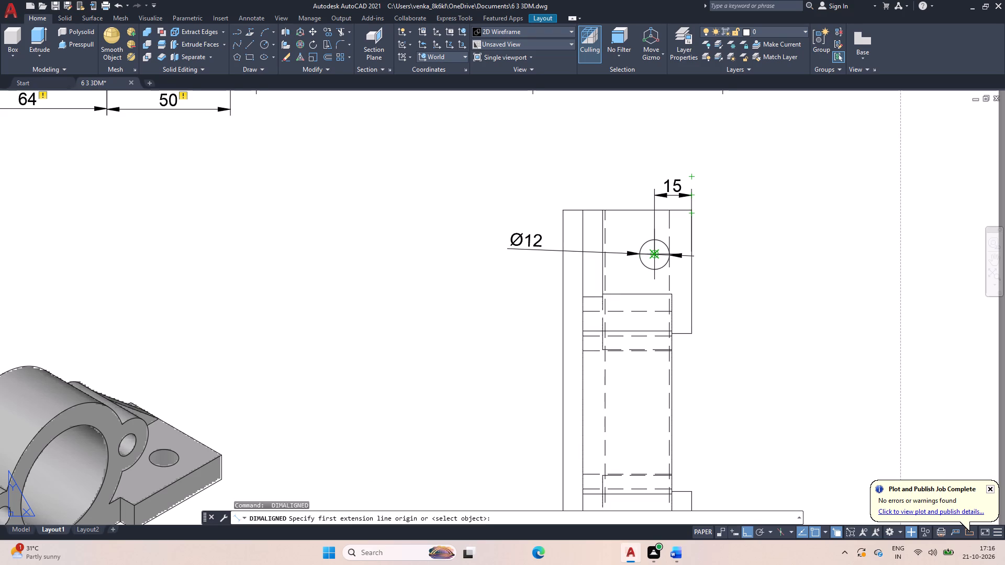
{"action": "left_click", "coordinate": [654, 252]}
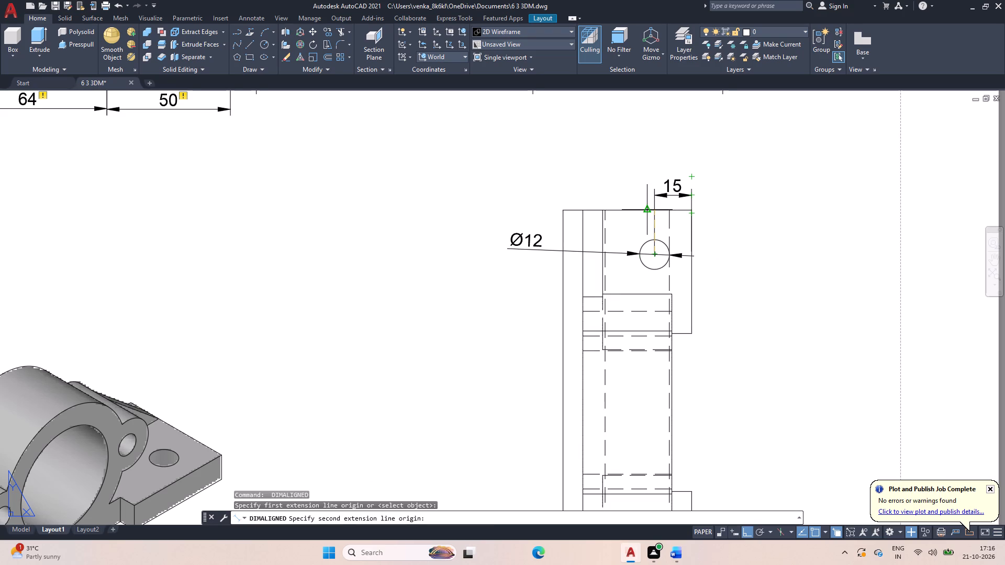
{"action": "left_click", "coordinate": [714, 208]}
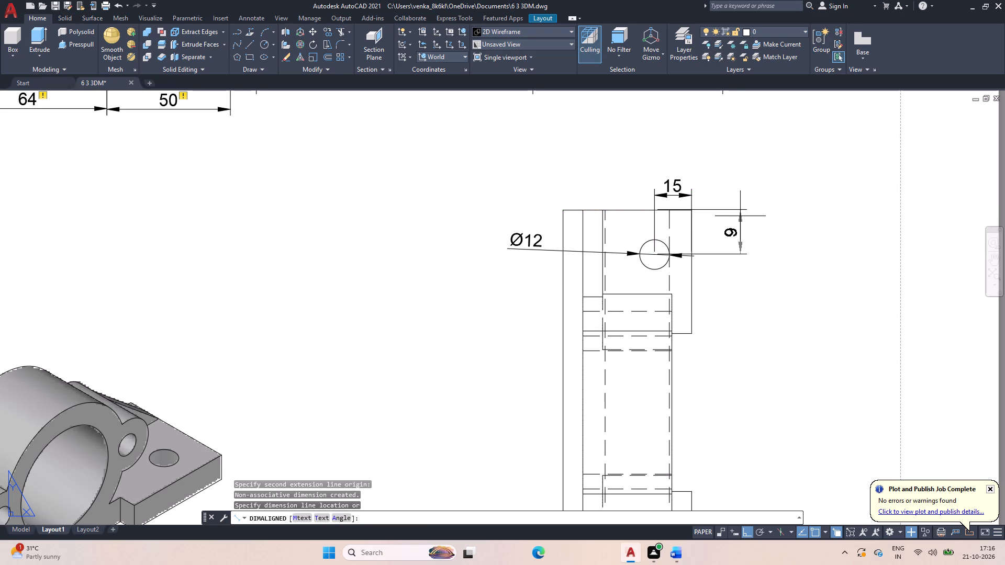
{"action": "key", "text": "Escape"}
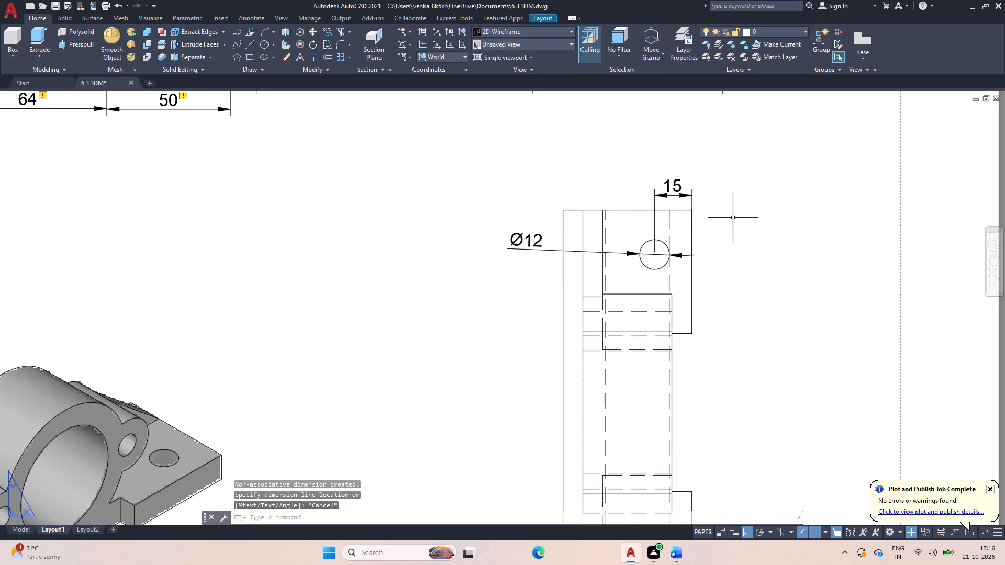
Dimension the distance from the lower mounting hole's centre to the bottom edge of the plan view, placing it right of the view.
{"action": "middle_click_drag", "start_coordinate": [754, 287], "coordinate": [753, 286]}
{"action": "middle_click_drag", "start_coordinate": [753, 286], "coordinate": [786, 137]}
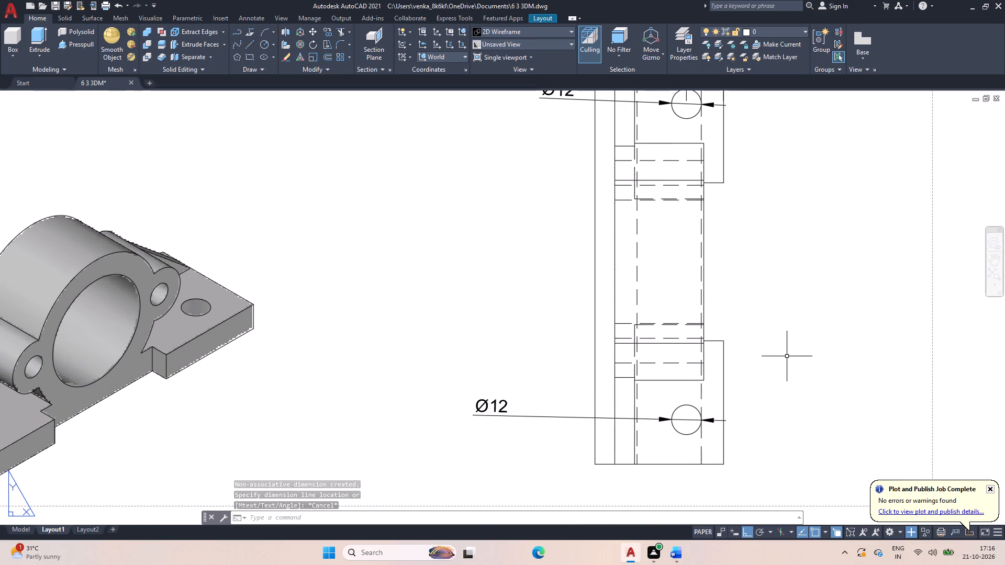
{"action": "key", "text": "space"}
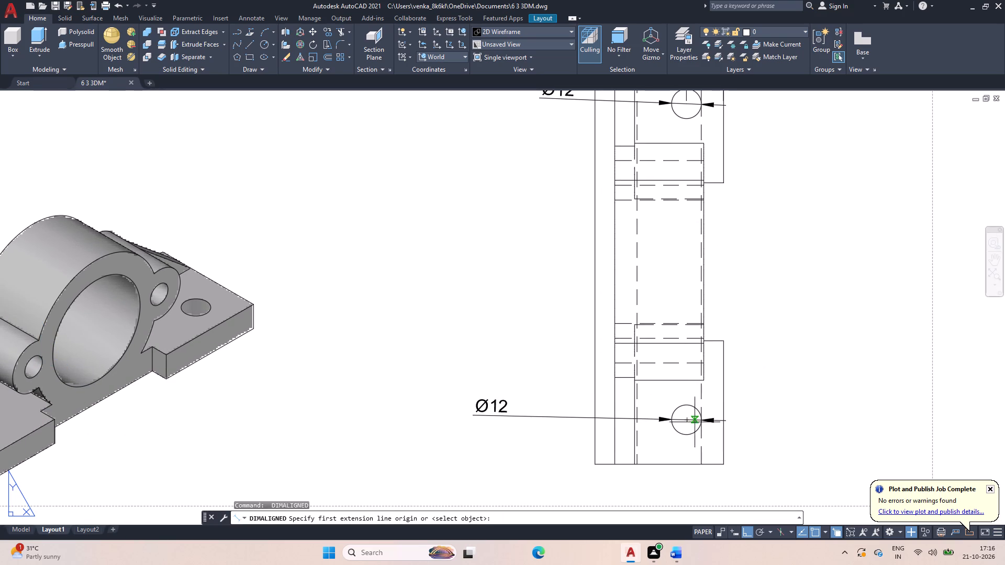
{"action": "left_click", "coordinate": [683, 419]}
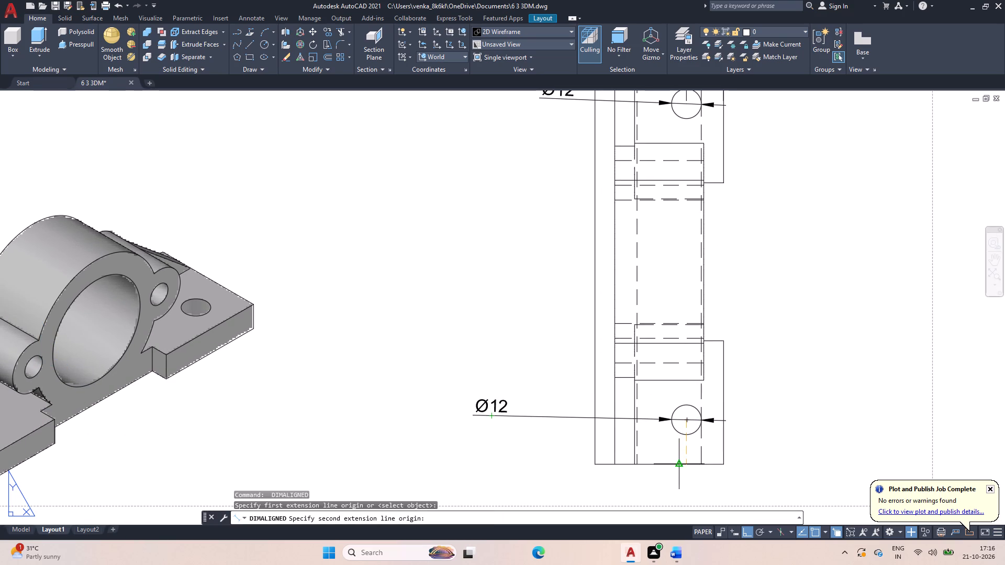
{"action": "left_click", "coordinate": [689, 465]}
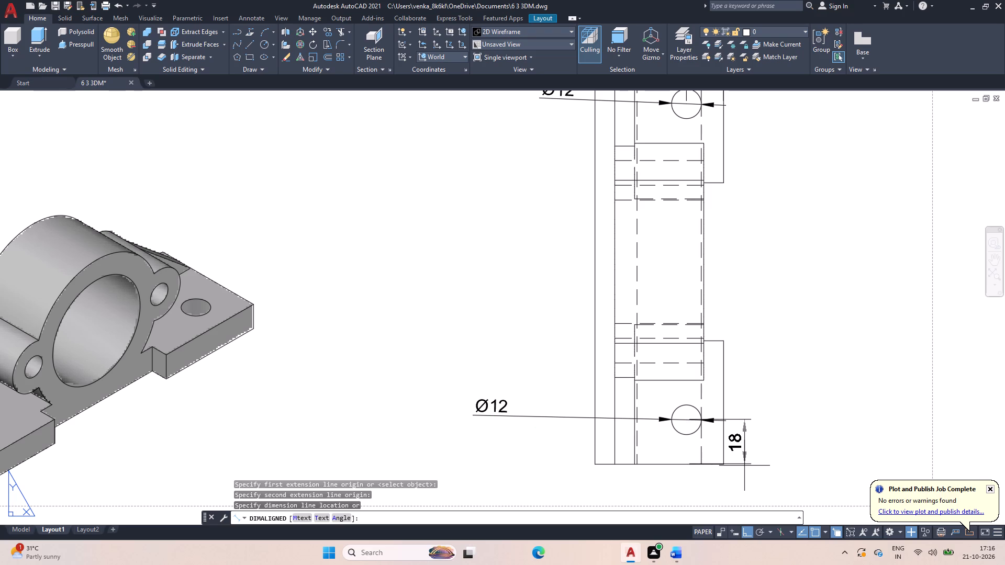
{"action": "left_click", "coordinate": [745, 466]}
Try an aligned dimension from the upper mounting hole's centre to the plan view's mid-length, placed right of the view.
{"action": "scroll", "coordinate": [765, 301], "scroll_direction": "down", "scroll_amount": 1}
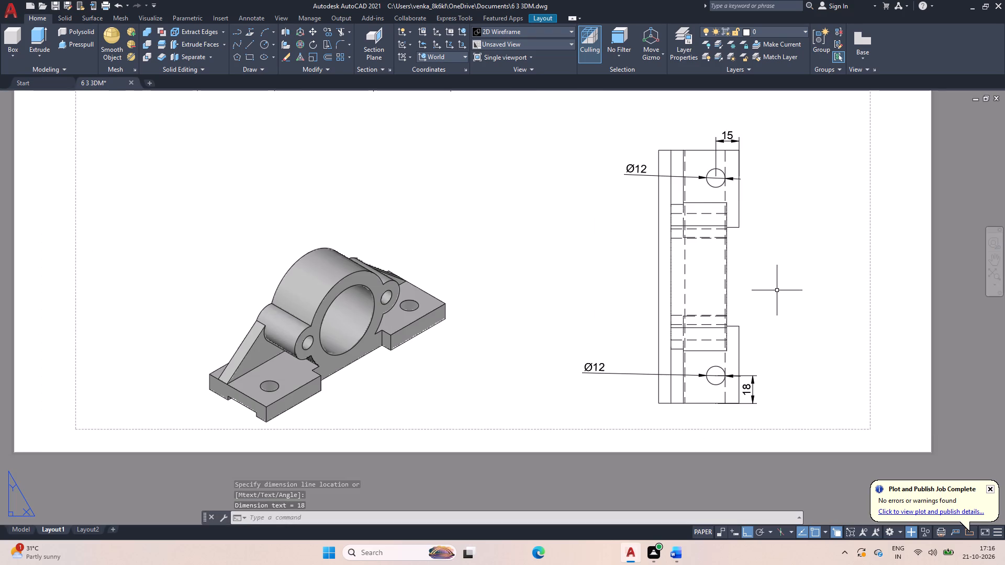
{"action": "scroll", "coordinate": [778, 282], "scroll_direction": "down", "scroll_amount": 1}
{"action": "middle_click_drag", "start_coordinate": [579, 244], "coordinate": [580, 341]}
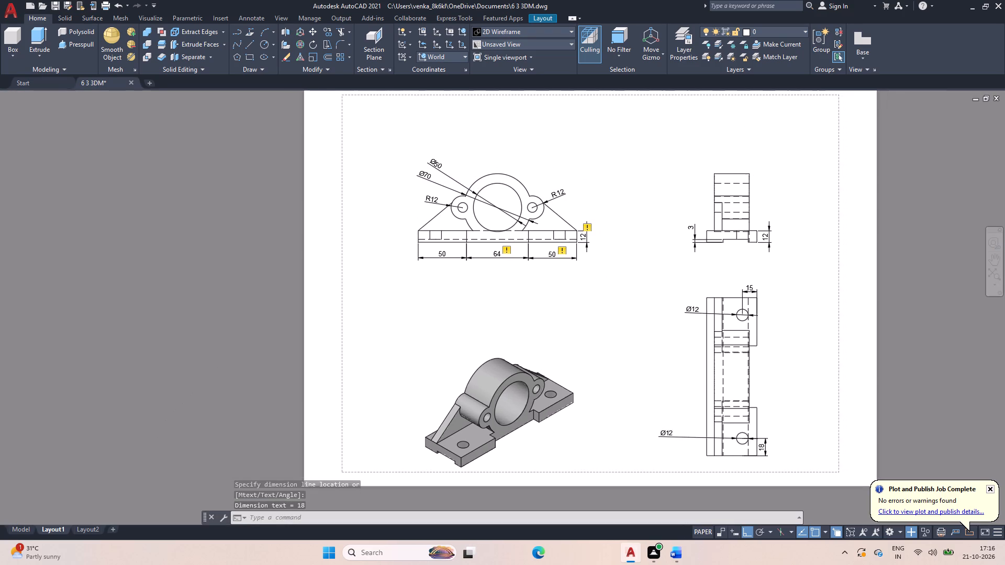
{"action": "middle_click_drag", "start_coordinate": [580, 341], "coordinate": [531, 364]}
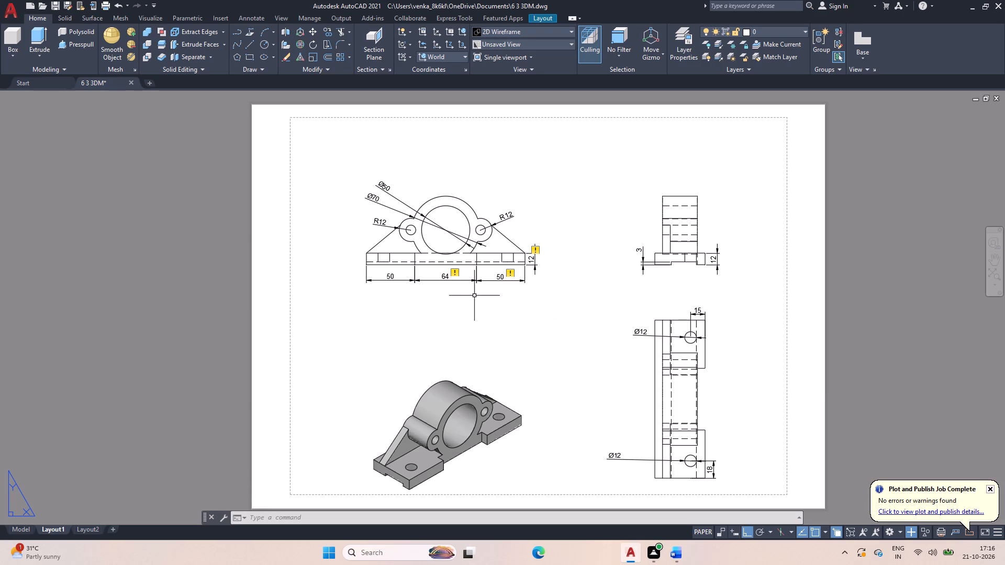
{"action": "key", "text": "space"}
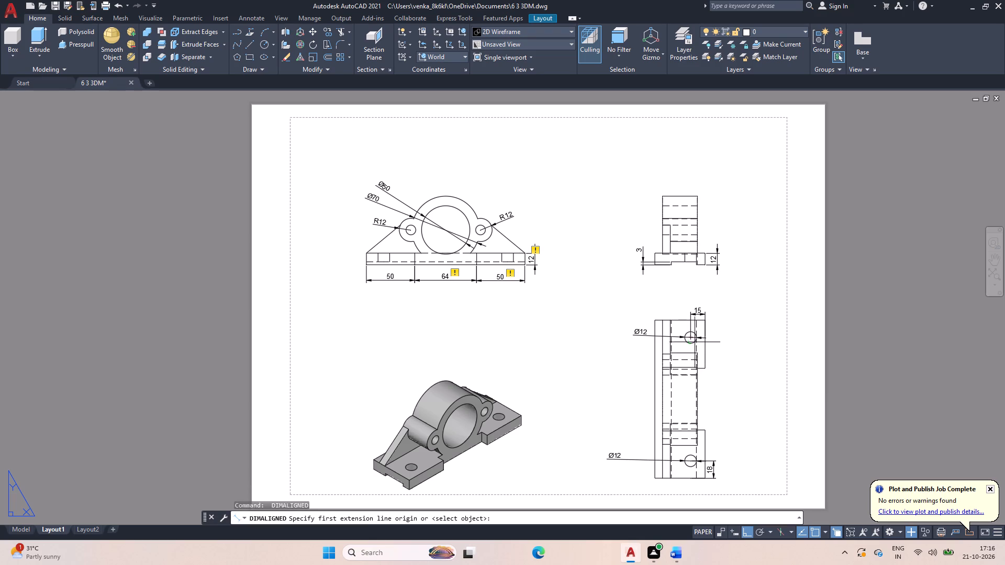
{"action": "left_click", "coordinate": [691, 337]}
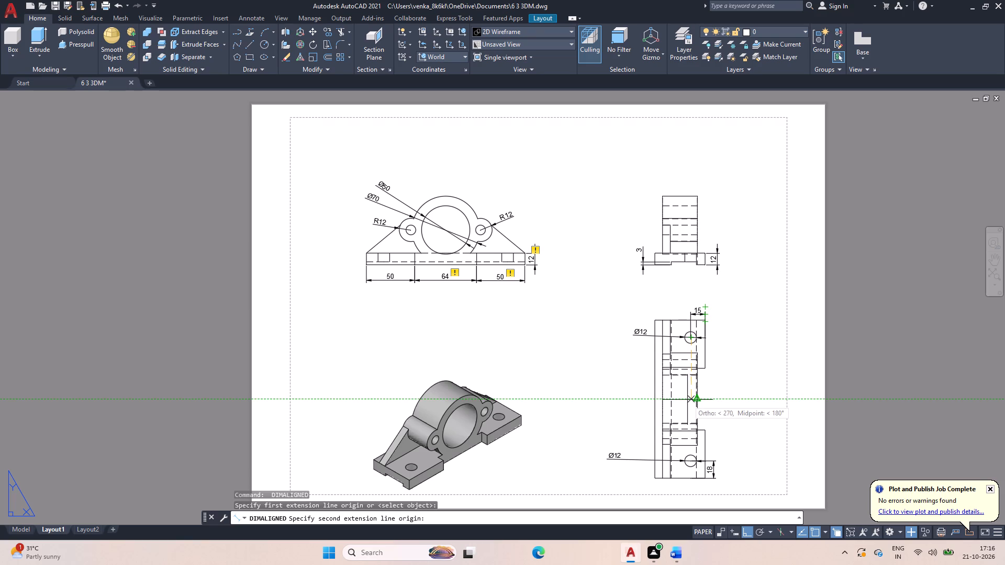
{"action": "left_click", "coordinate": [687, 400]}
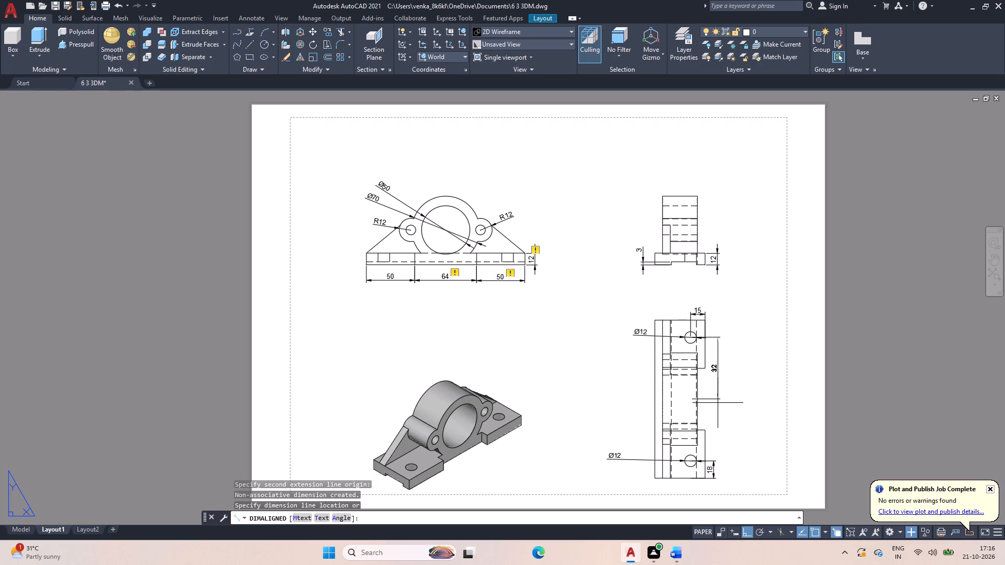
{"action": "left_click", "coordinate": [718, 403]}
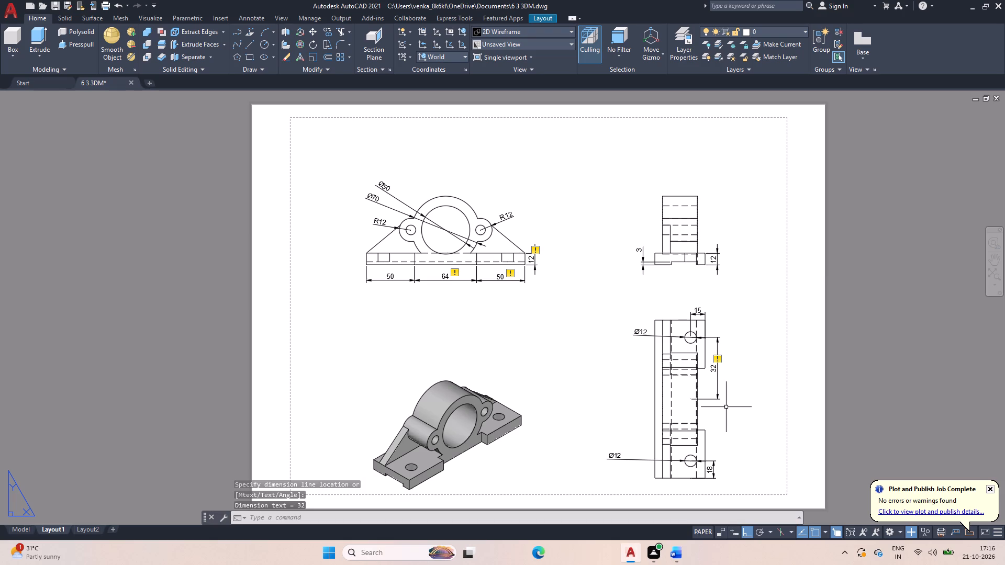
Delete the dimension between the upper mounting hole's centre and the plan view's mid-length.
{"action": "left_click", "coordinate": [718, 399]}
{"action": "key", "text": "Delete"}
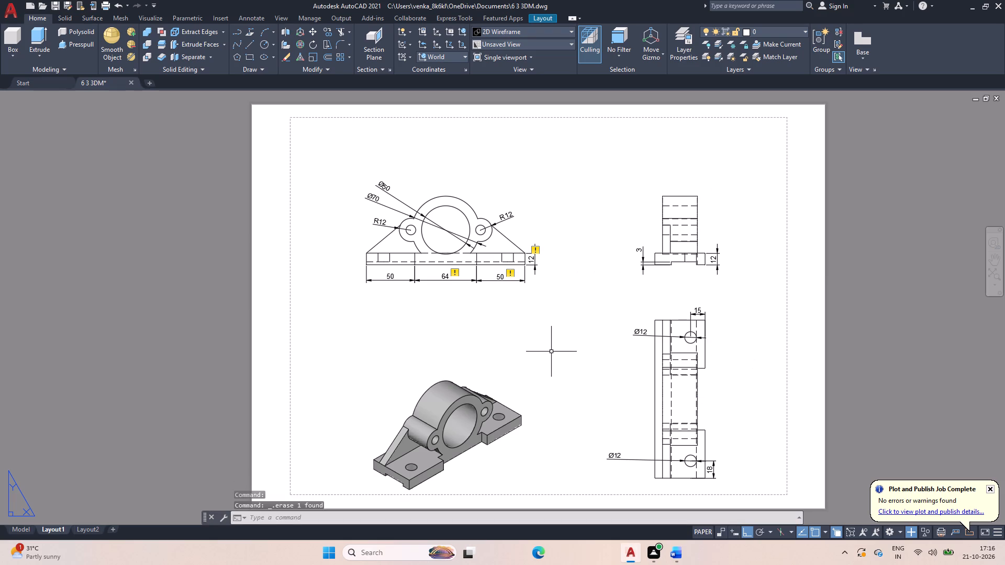
Set up the Layout1 plot with the DWG To PDF.pc3 plotter and the monochrome.ctb plot style table.
{"action": "key", "text": "ctrl+p"}
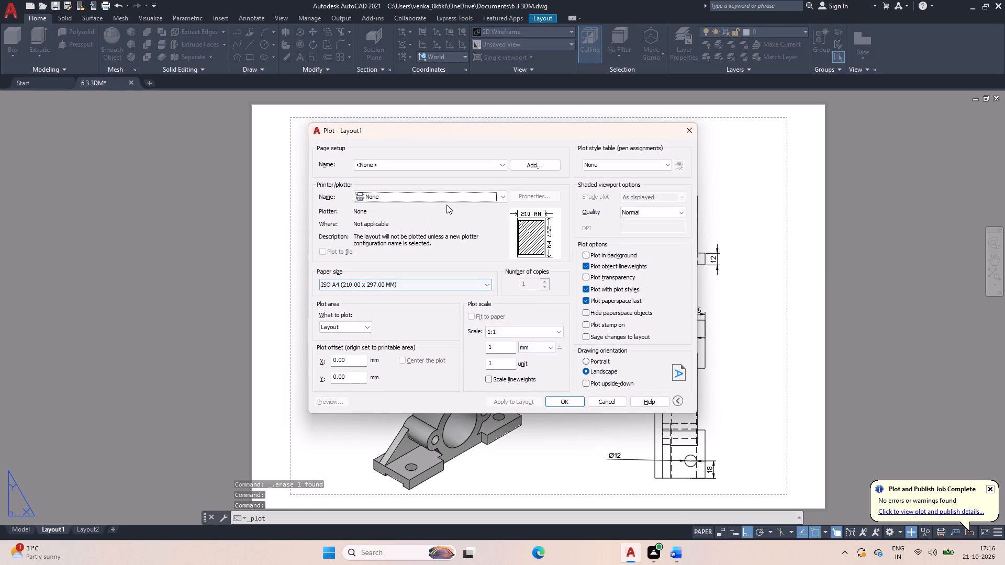
{"action": "left_click", "coordinate": [446, 197]}
{"action": "left_click", "coordinate": [422, 311]}
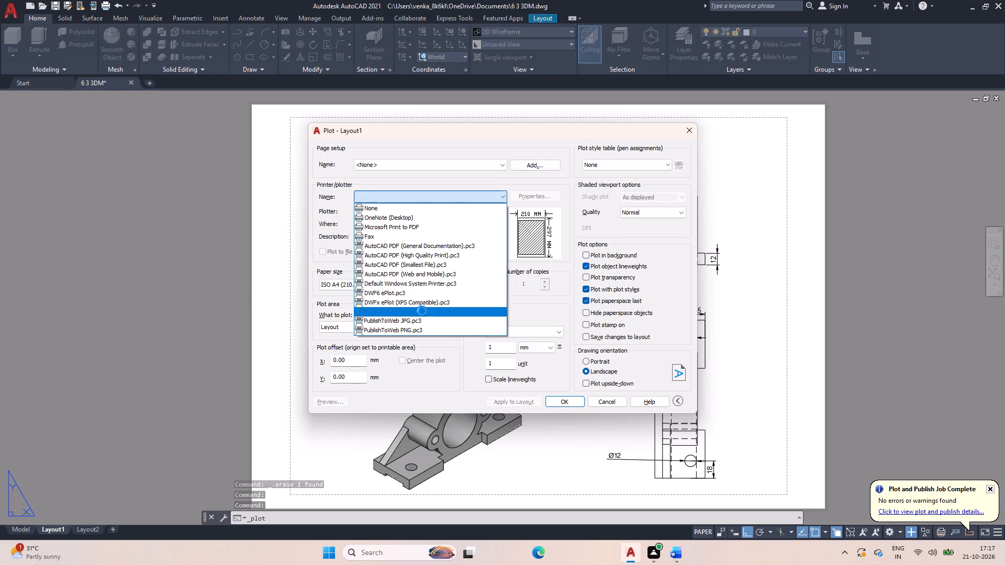
{"action": "left_click", "coordinate": [645, 165]}
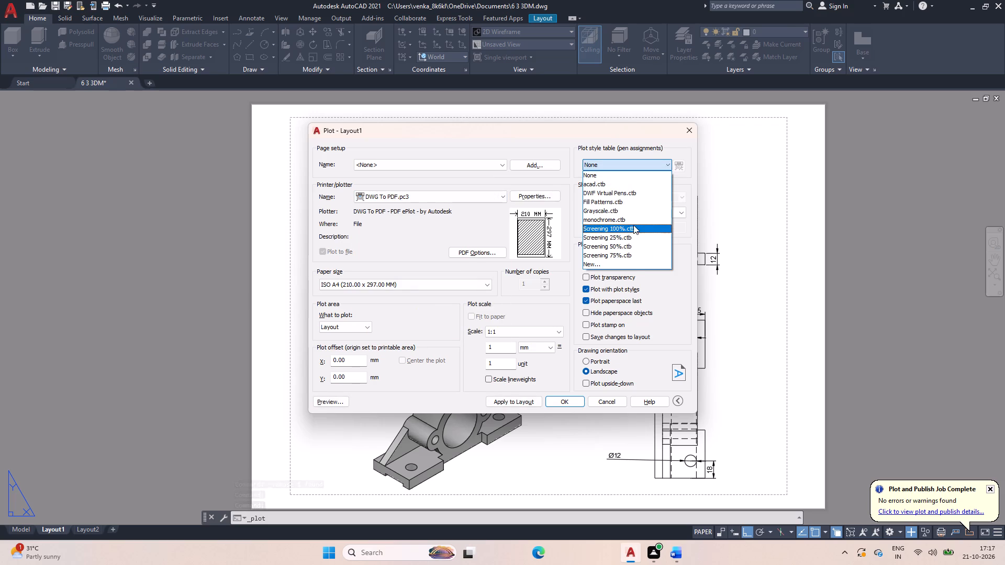
{"action": "left_click", "coordinate": [632, 220]}
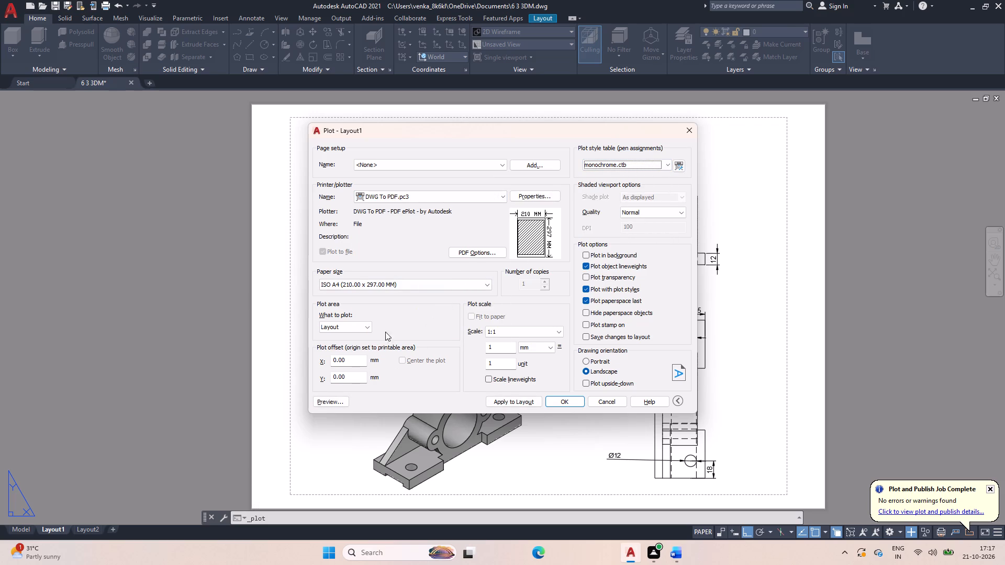
Set the plot area to a window enclosing all the views on the Layout1 sheet, with the plot centred.
{"action": "left_click", "coordinate": [362, 331]}
{"action": "left_click", "coordinate": [356, 355]}
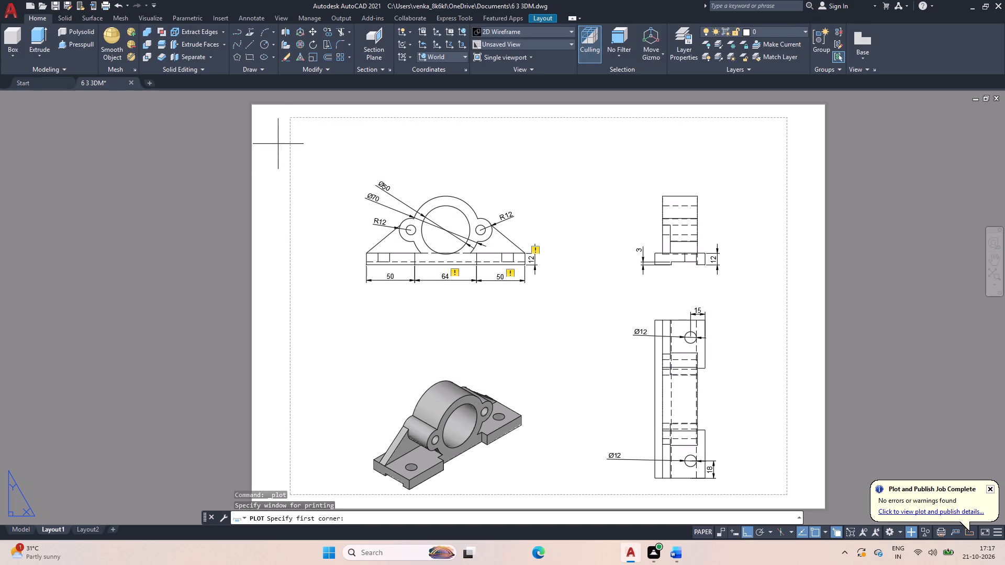
{"action": "left_click_drag", "start_coordinate": [284, 112], "coordinate": [330, 176]}
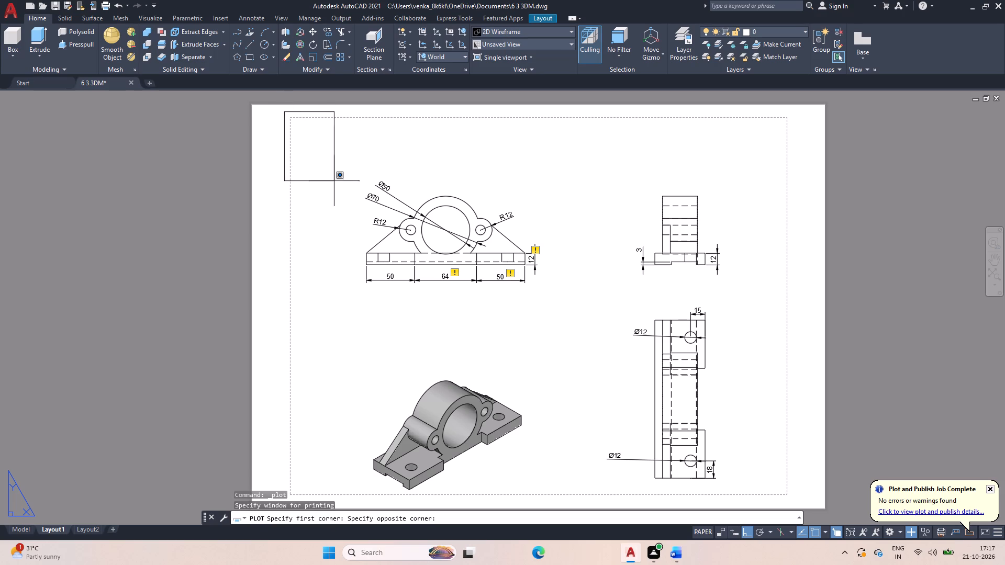
{"action": "left_click", "coordinate": [791, 499]}
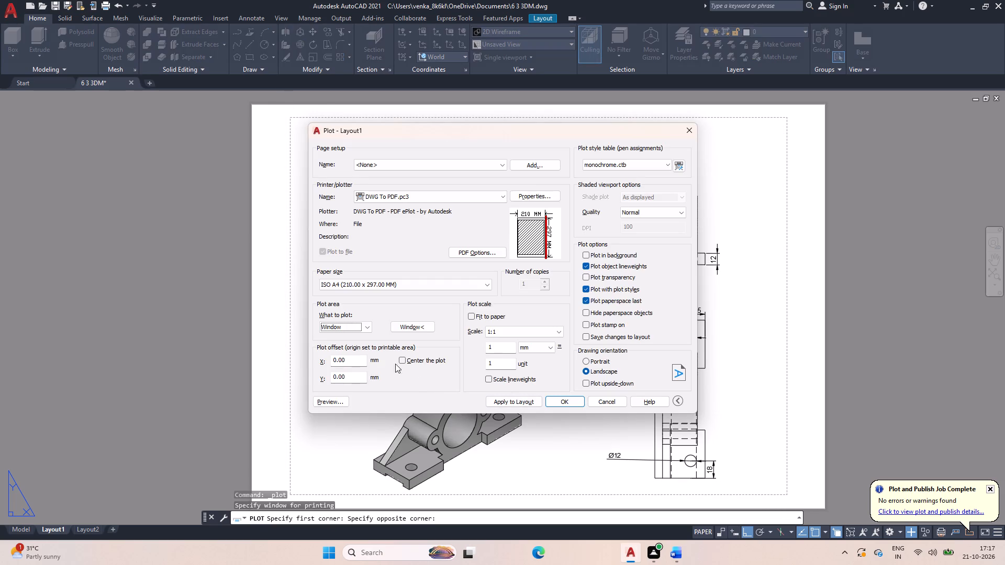
{"action": "left_click", "coordinate": [401, 356]}
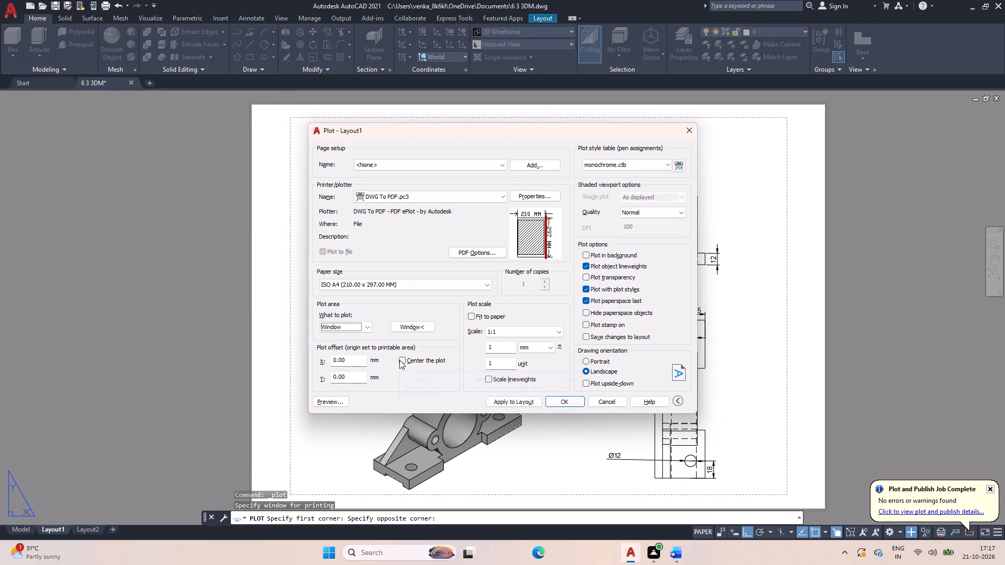
{"action": "left_click", "coordinate": [399, 360]}
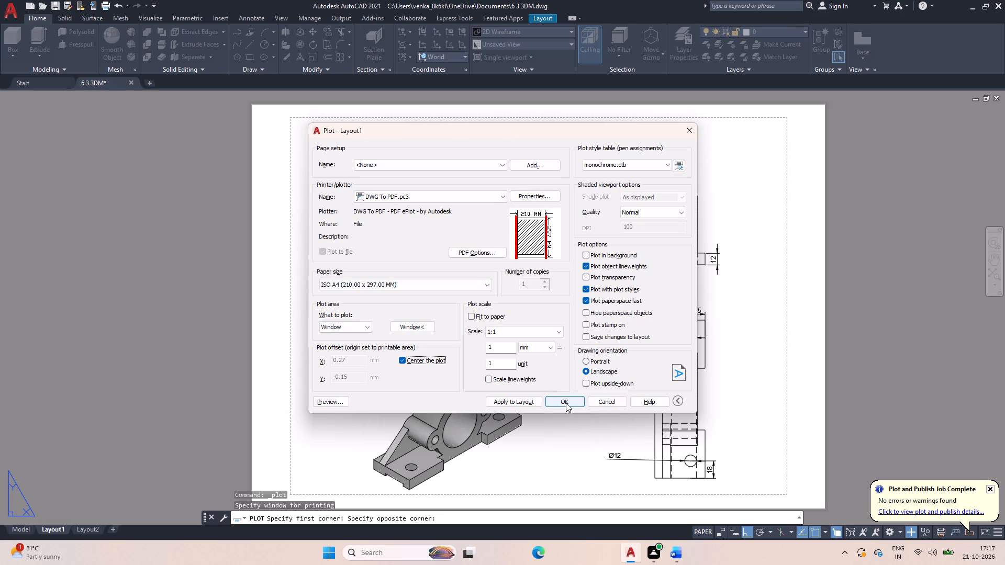
Plot the sheet to a PDF file named 6 3 3DM in Documents, and close the opened PDF.
{"action": "left_click", "coordinate": [566, 403]}
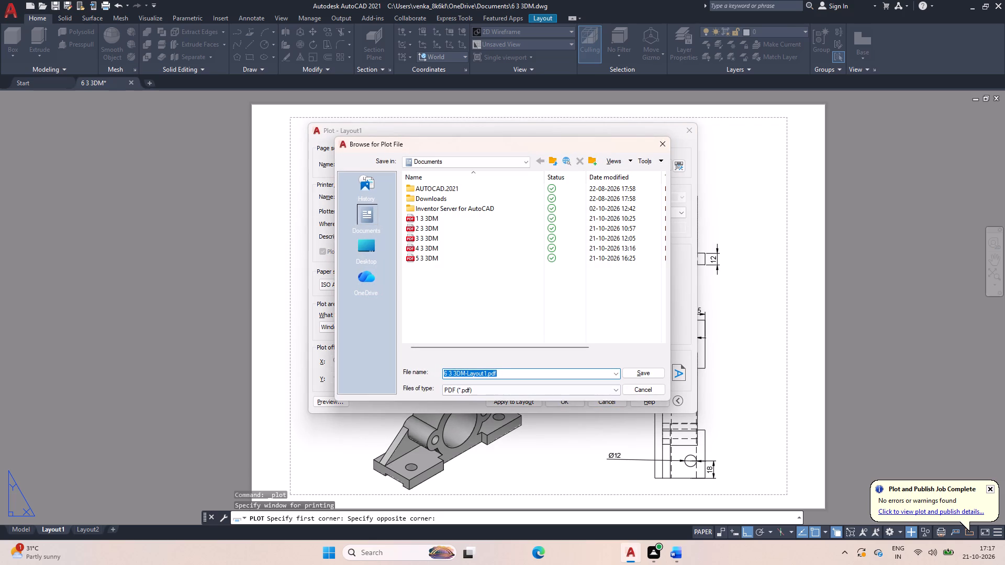
{"action": "left_click", "coordinate": [533, 374]}
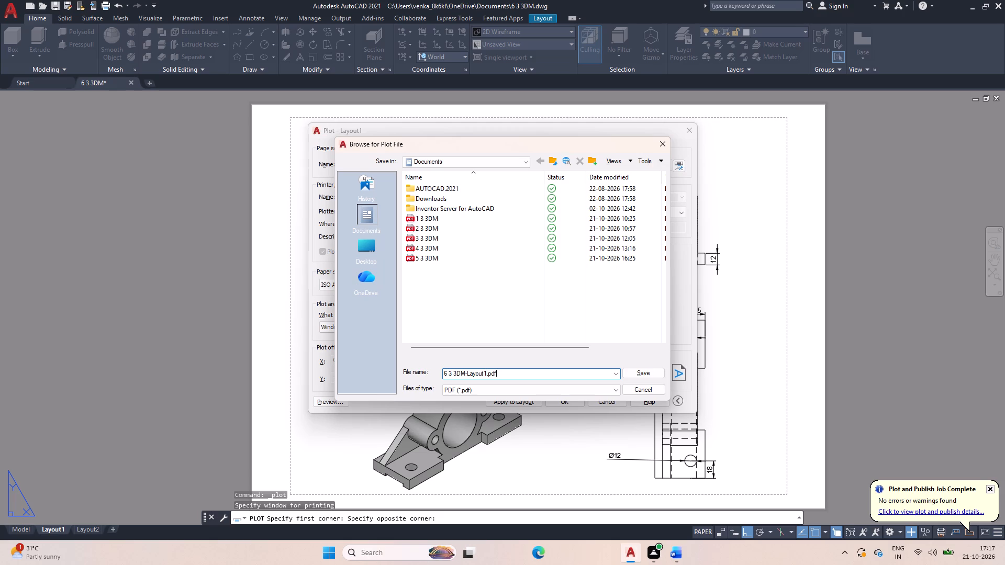
{"action": "key", "text": "BackSpace"}
{"action": "key", "text": "BackSpace"}
{"action": "key", "text": "BackSpace"}
{"action": "key", "text": "BackSpace"}
{"action": "key", "text": "BackSpace"}
{"action": "key", "text": "BackSpace"}
{"action": "key", "text": "BackSpace"}
{"action": "key", "text": "BackSpace"}
{"action": "key", "text": "BackSpace"}
{"action": "key", "text": "BackSpace"}
{"action": "key", "text": "BackSpace"}
{"action": "key", "text": "BackSpace"}
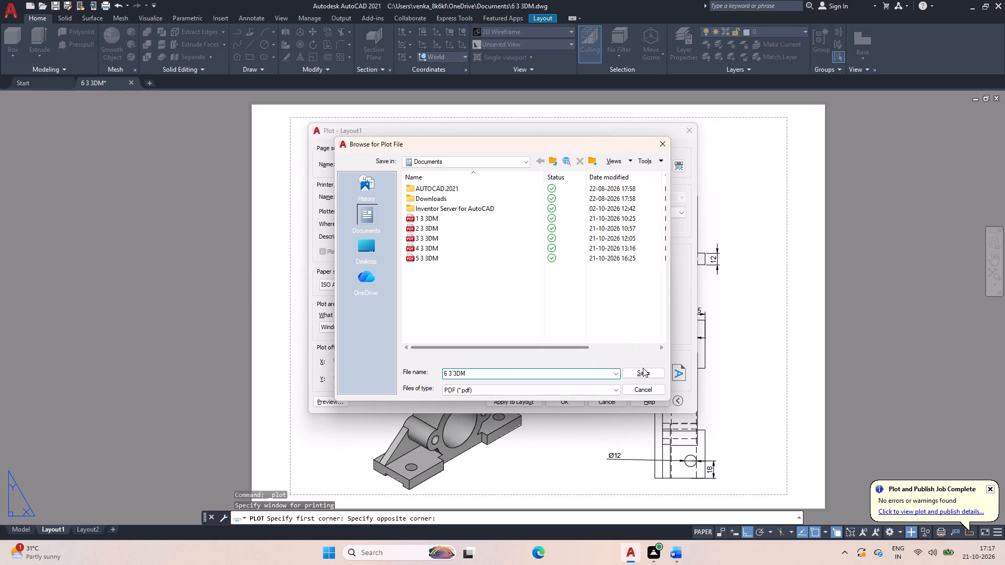
{"action": "left_click", "coordinate": [642, 369]}
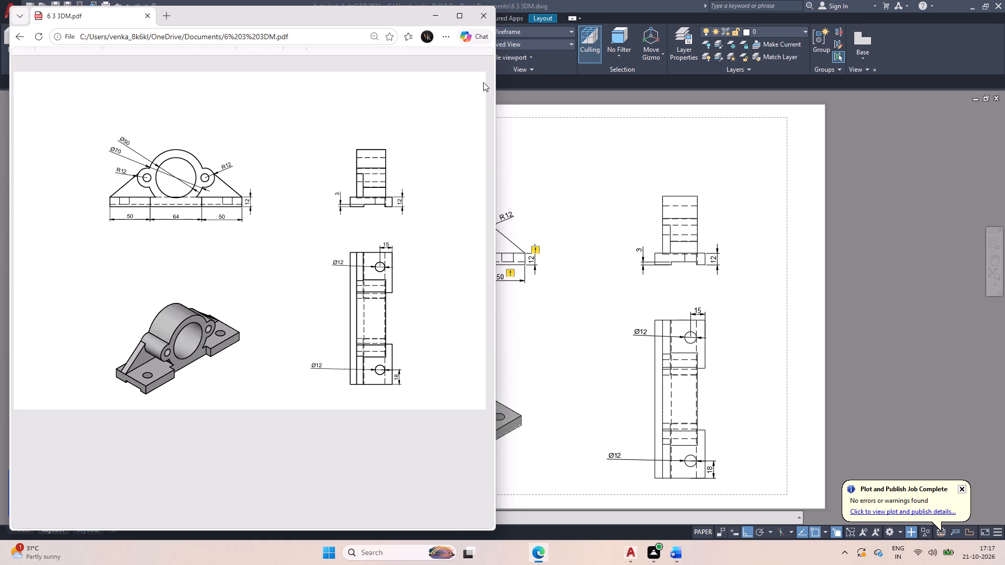
{"action": "left_click", "coordinate": [479, 15]}
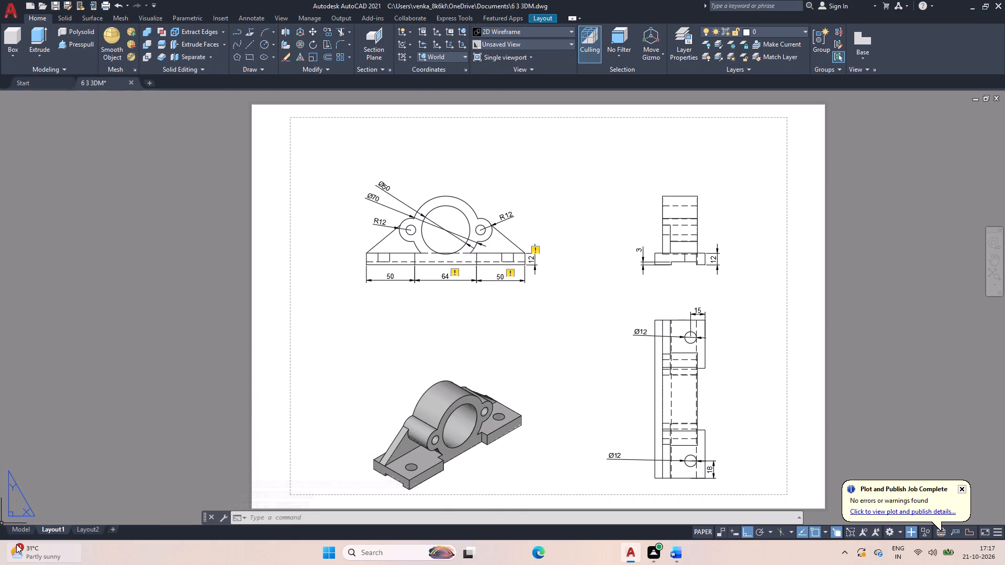
Switch from Layout1 back to model space to view the shaded 3D part.
{"action": "left_click", "coordinate": [16, 530]}
{"action": "scroll", "coordinate": [817, 199], "scroll_direction": "down", "scroll_amount": 2}
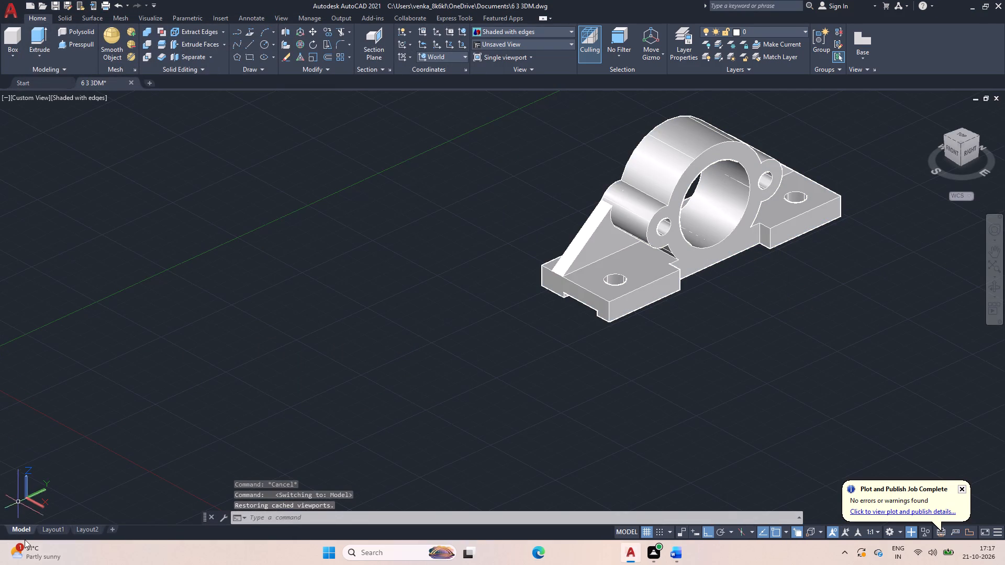
{"action": "left_click", "coordinate": [48, 529]}
{"action": "left_click", "coordinate": [21, 529]}
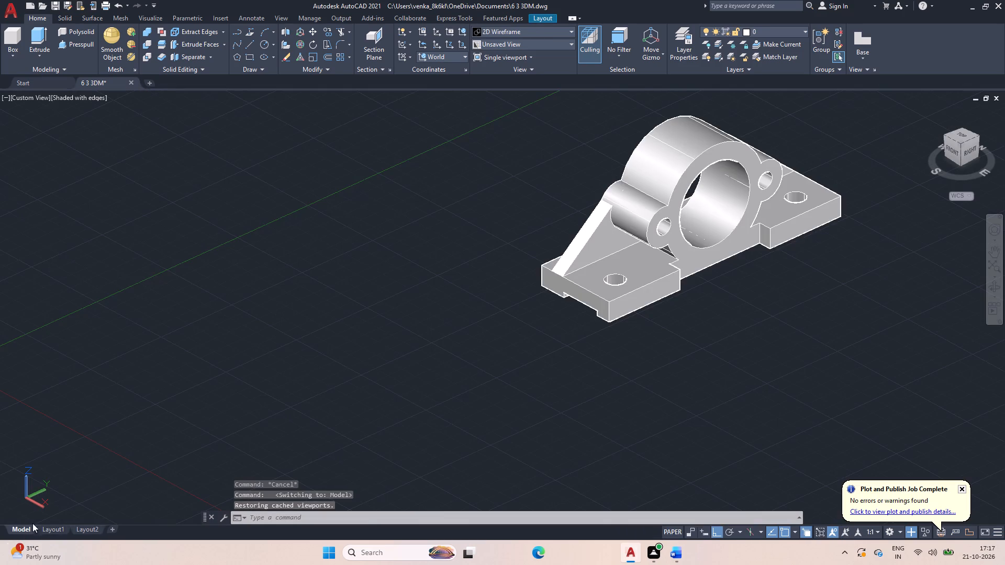